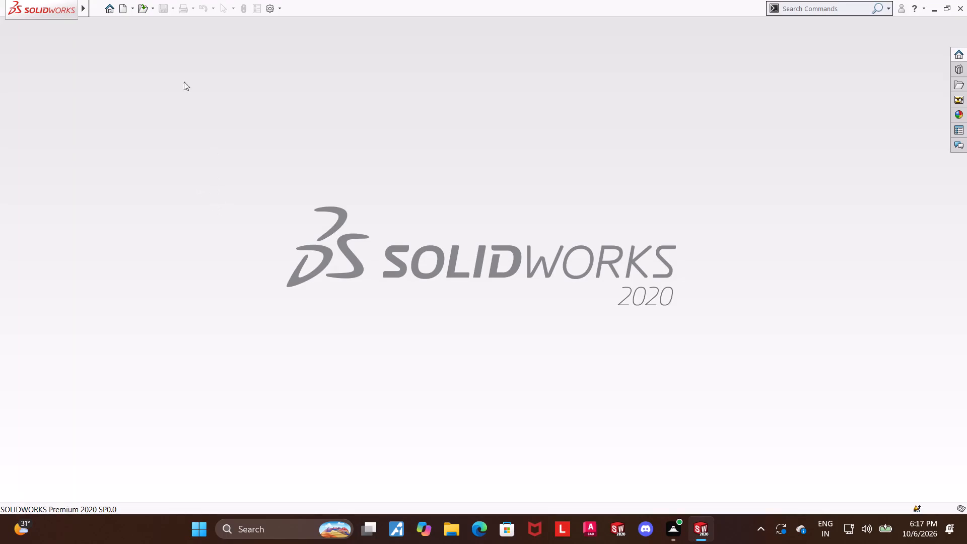
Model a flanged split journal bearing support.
Create a new part document.
click(121, 8)
double_click(246, 245)
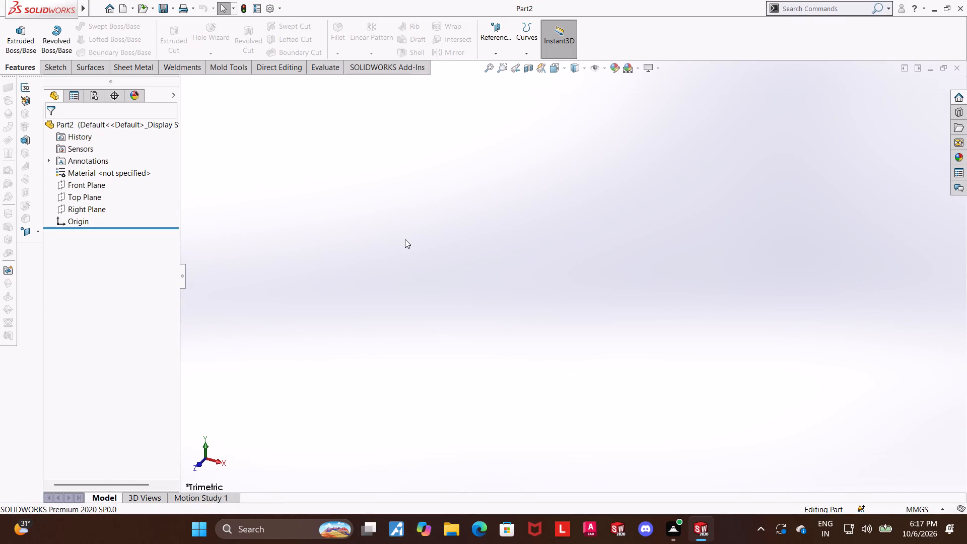
key(ctrl+z)
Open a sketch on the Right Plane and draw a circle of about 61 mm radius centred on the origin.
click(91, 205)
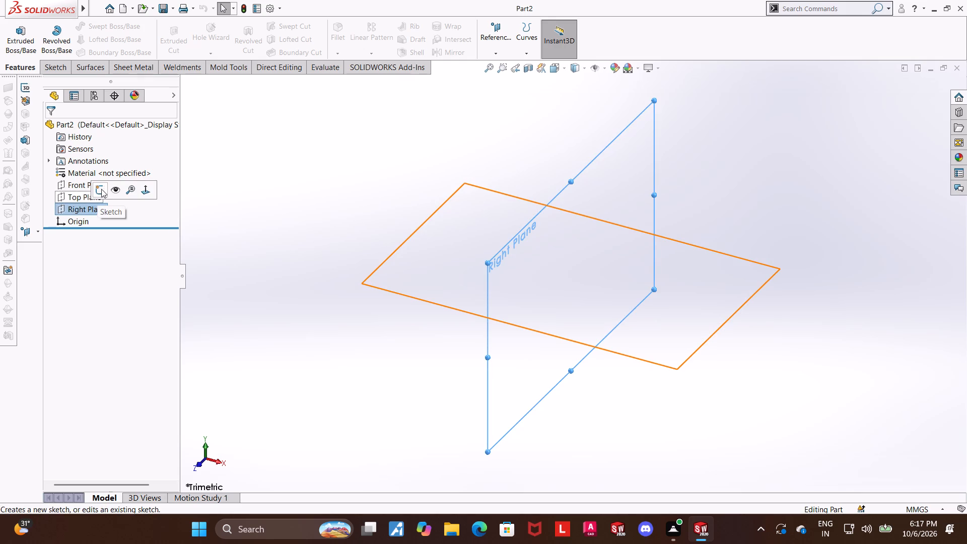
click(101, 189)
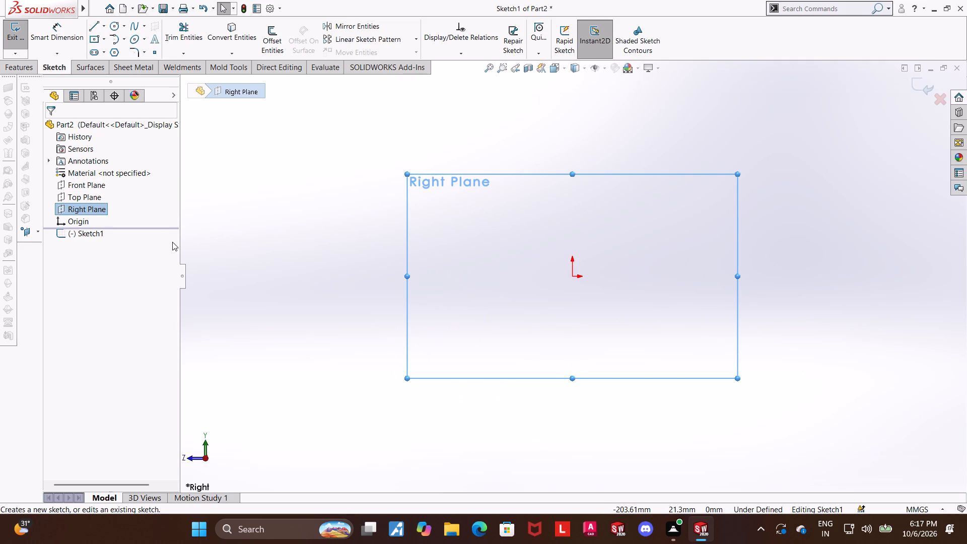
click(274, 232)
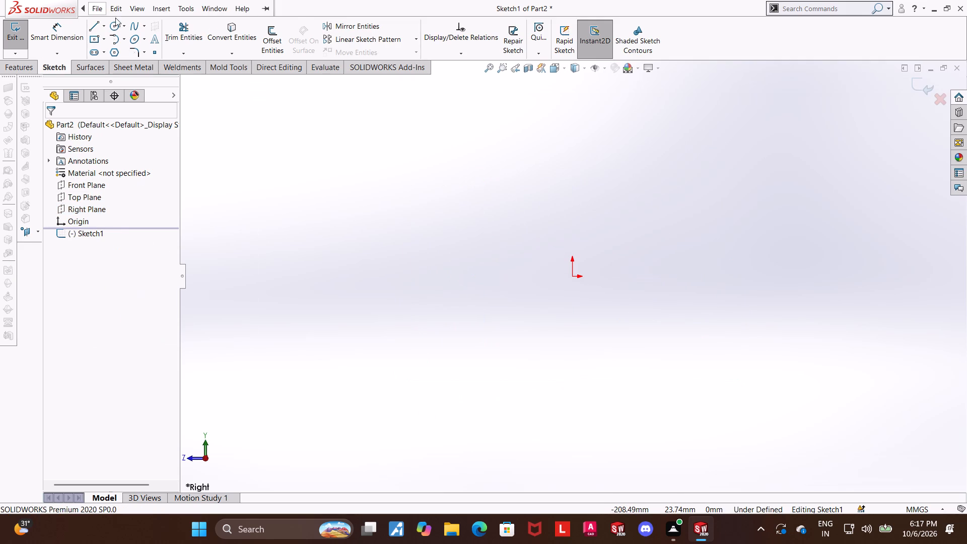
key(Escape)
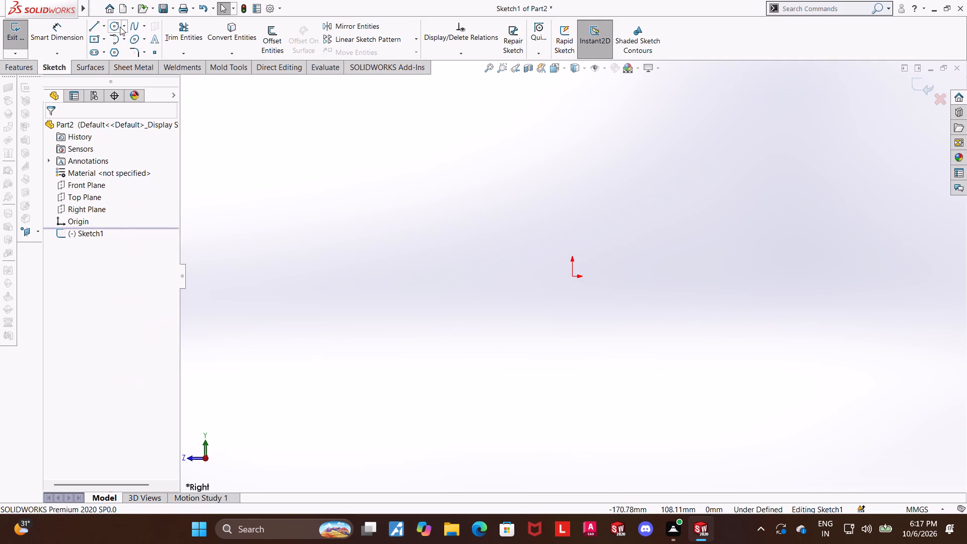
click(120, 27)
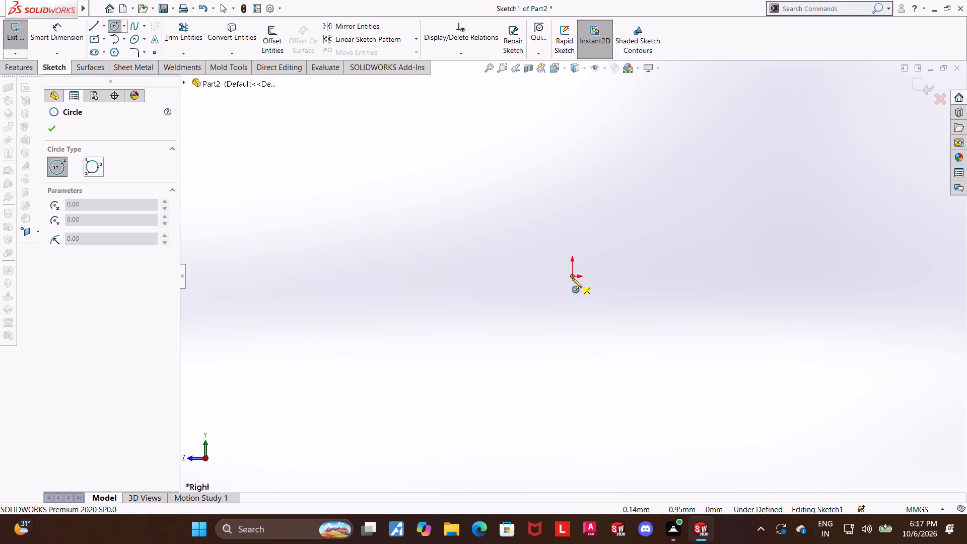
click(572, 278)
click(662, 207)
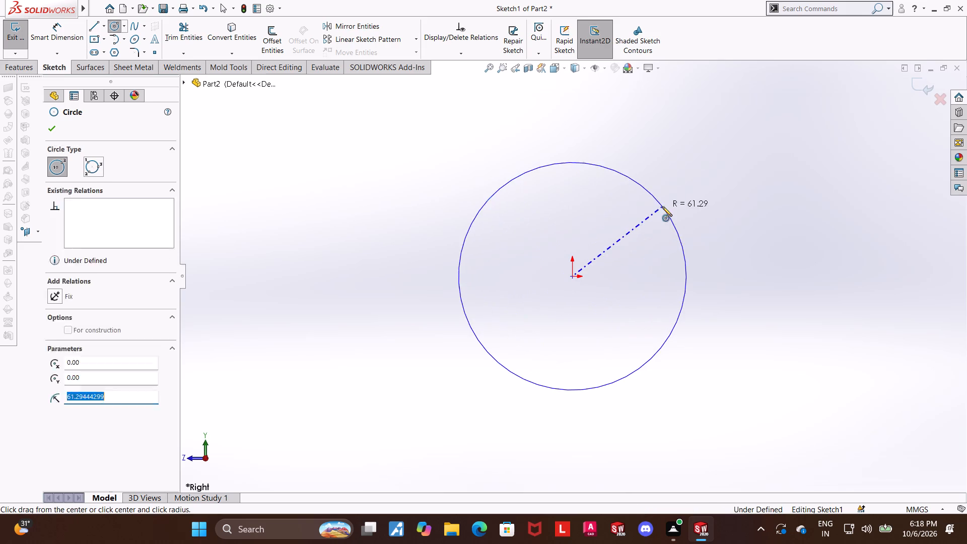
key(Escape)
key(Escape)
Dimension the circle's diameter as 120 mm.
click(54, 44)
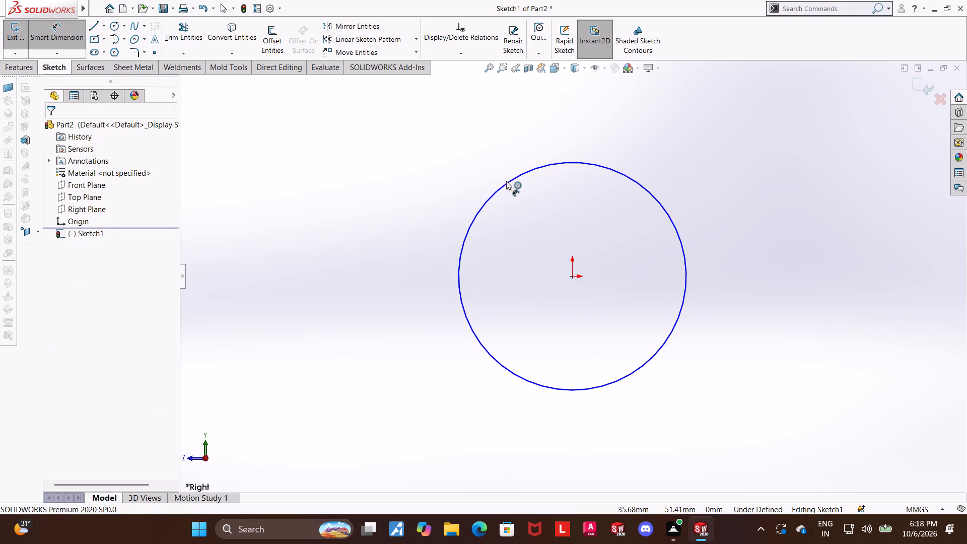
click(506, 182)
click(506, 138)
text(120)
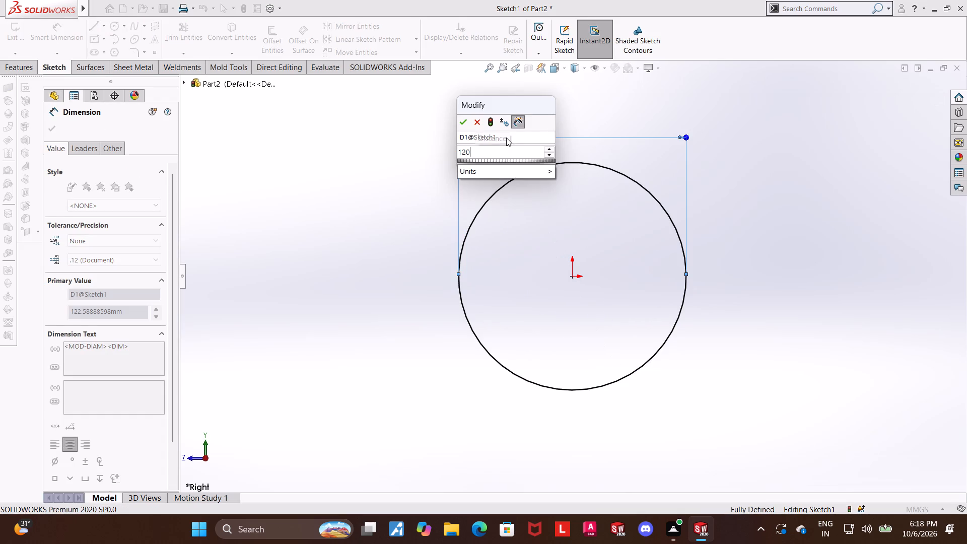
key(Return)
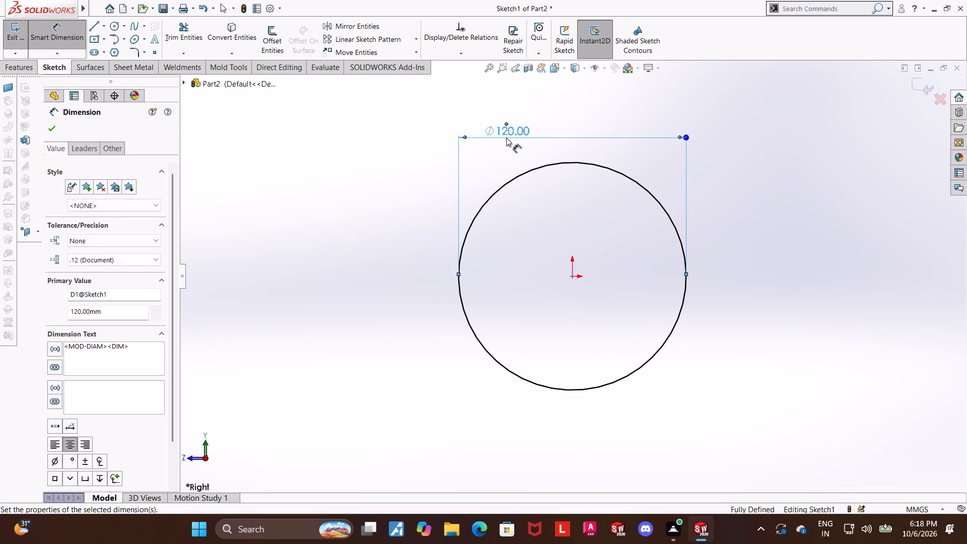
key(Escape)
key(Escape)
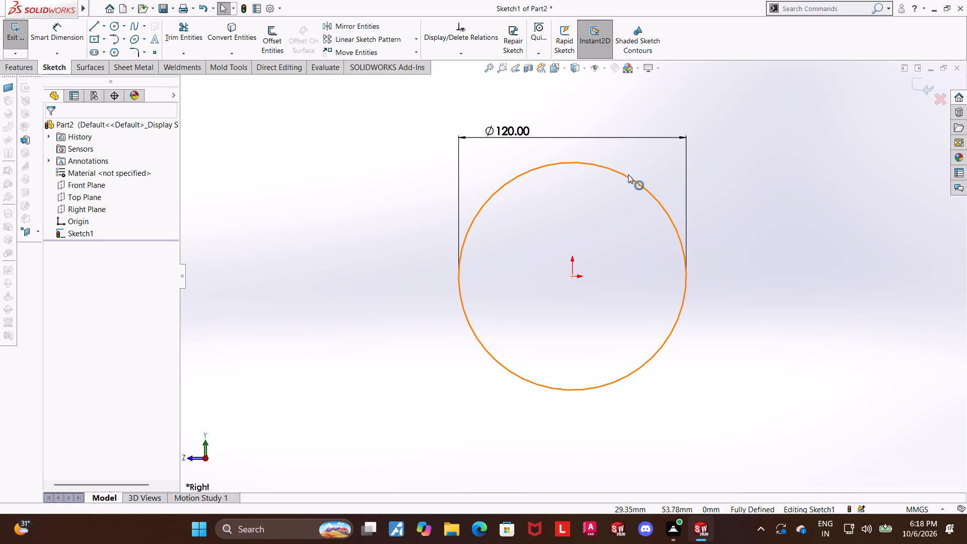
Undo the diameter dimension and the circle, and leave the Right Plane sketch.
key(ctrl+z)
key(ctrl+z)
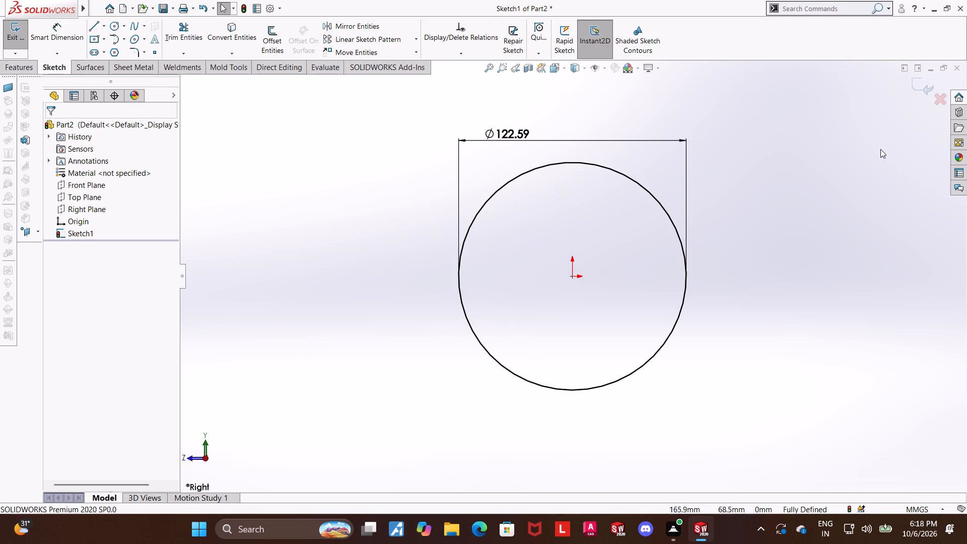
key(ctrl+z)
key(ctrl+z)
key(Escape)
Open a sketch on the Front Plane and draw a horizontal centerline from the origin toward negative X.
click(87, 183)
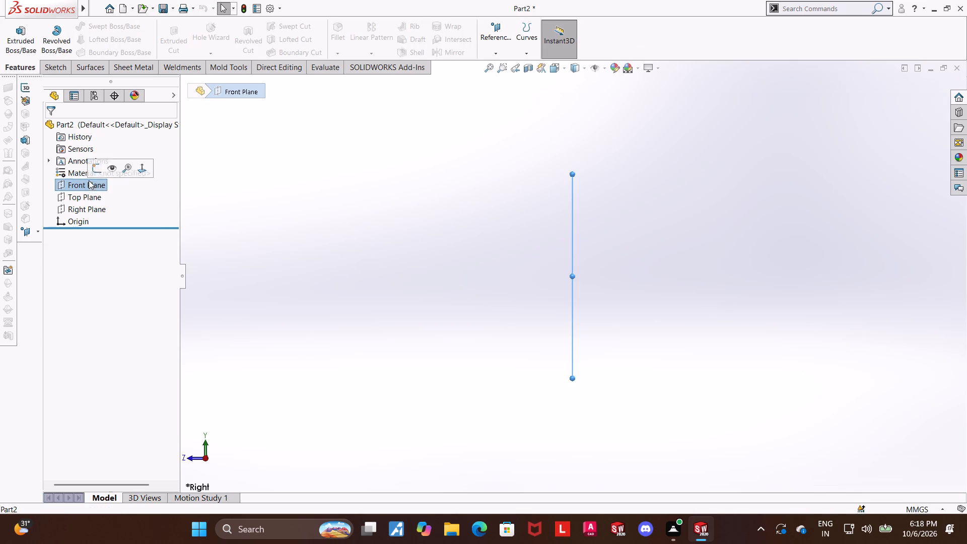
click(94, 168)
click(107, 28)
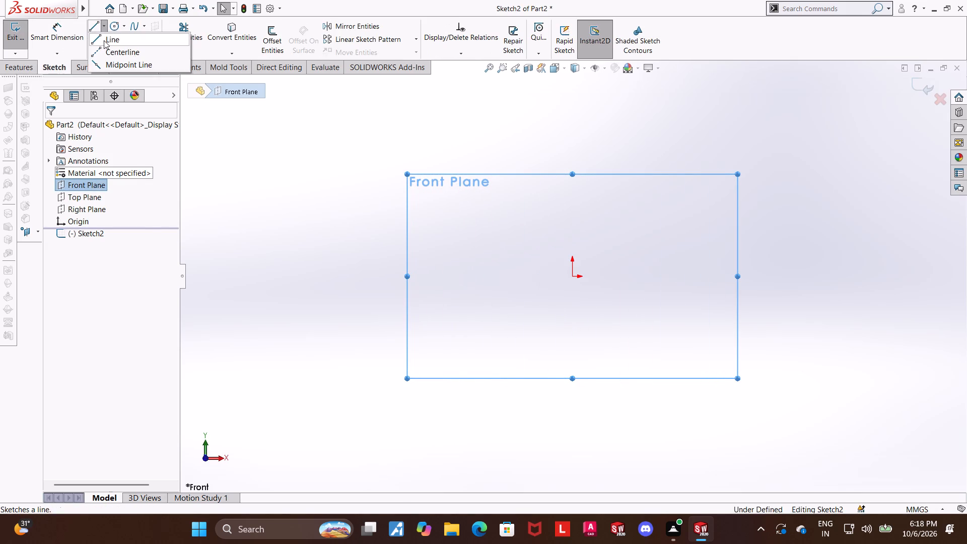
click(104, 48)
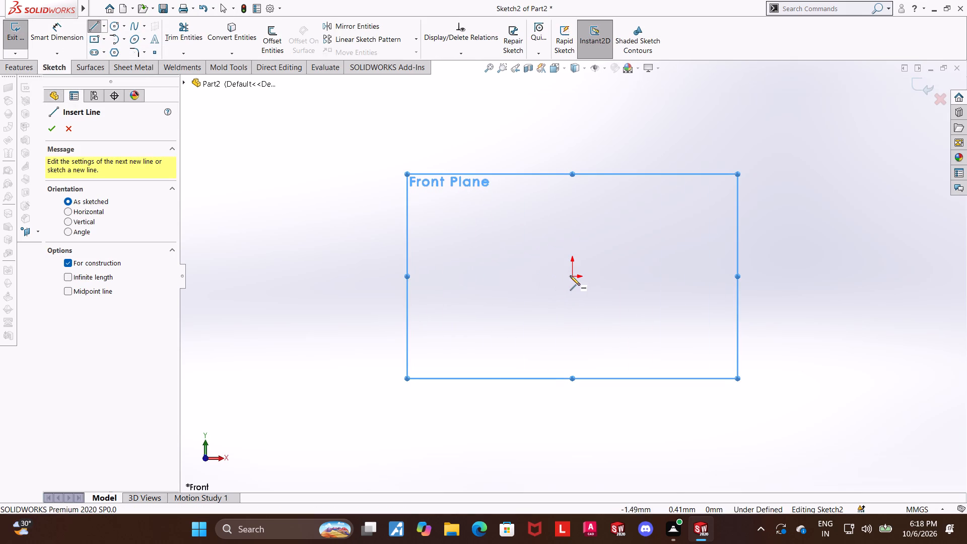
click(572, 276)
click(347, 277)
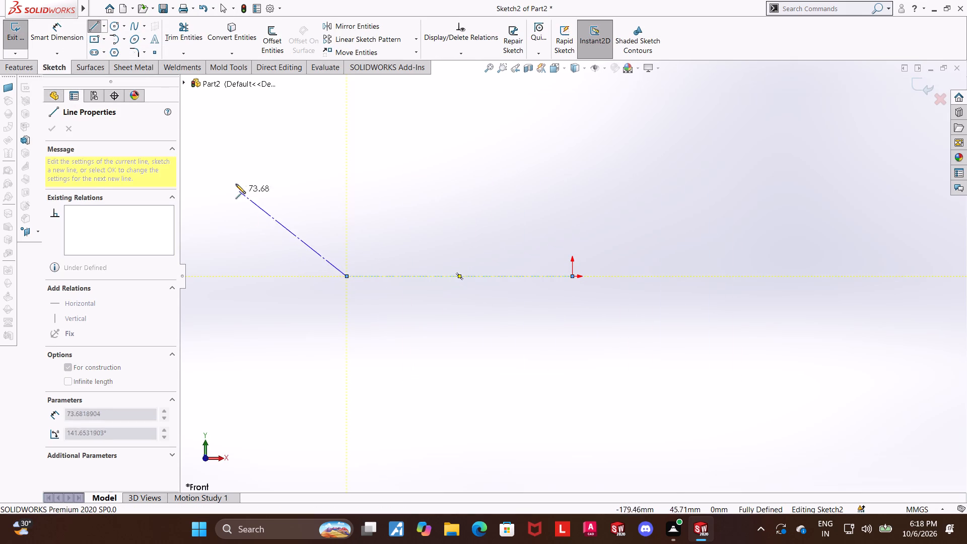
key(Escape)
key(Escape)
Sketch a closed L-shaped profile above the centerline, about 78 mm long and 51 mm high, with its short base on the centerline.
click(93, 21)
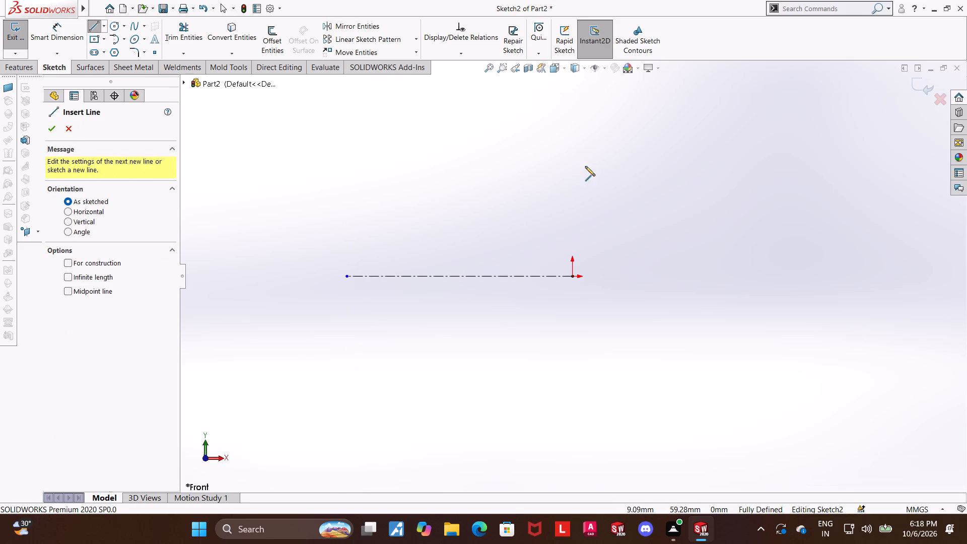
click(571, 181)
click(428, 181)
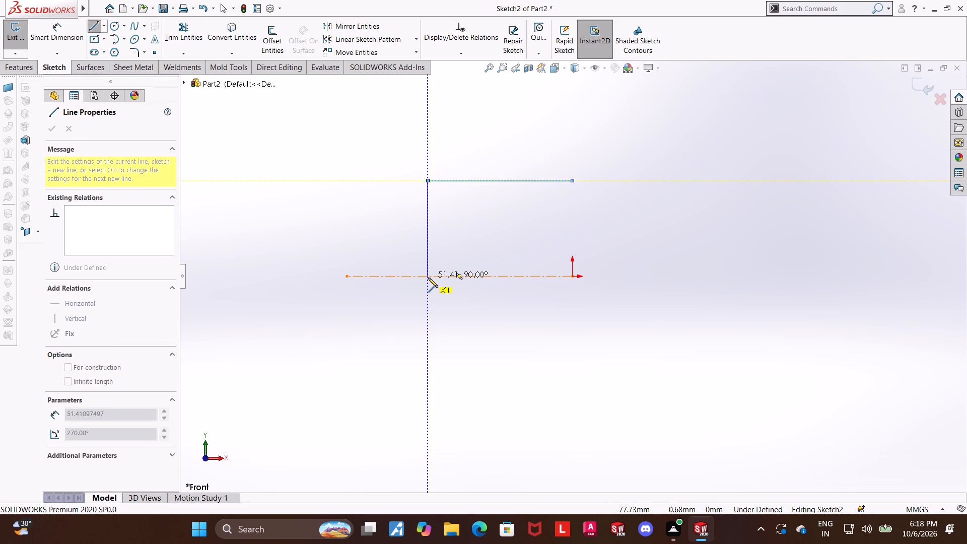
click(428, 278)
click(479, 276)
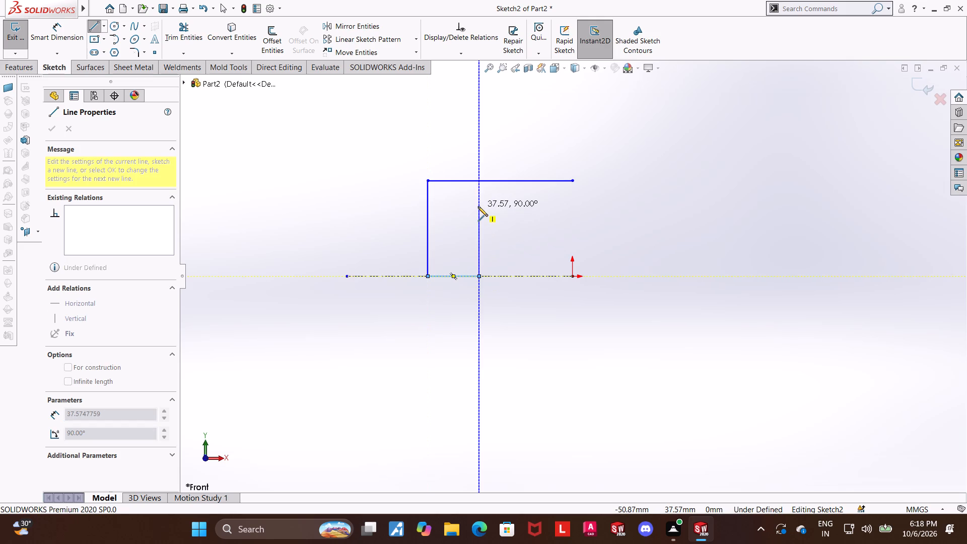
click(478, 207)
click(575, 206)
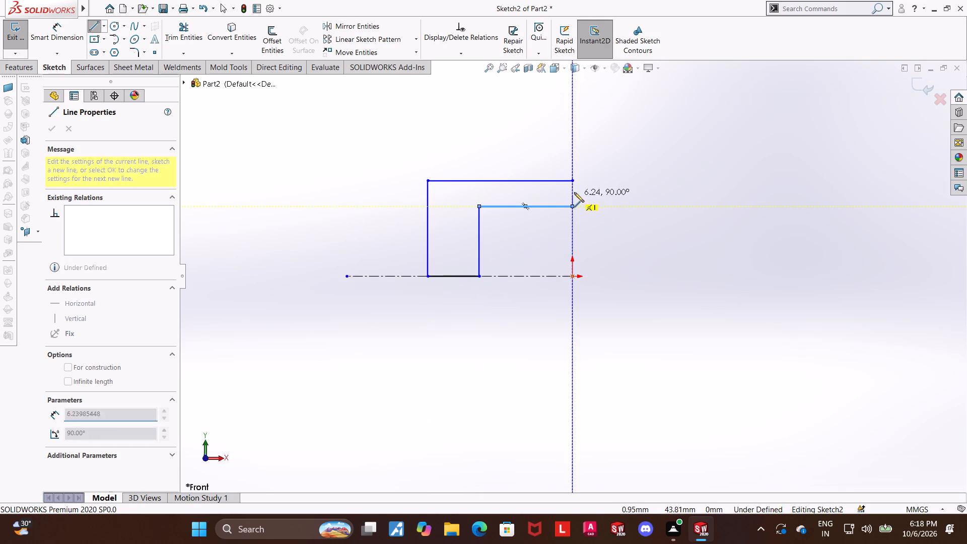
click(573, 180)
key(Escape)
key(Escape)
key(Escape)
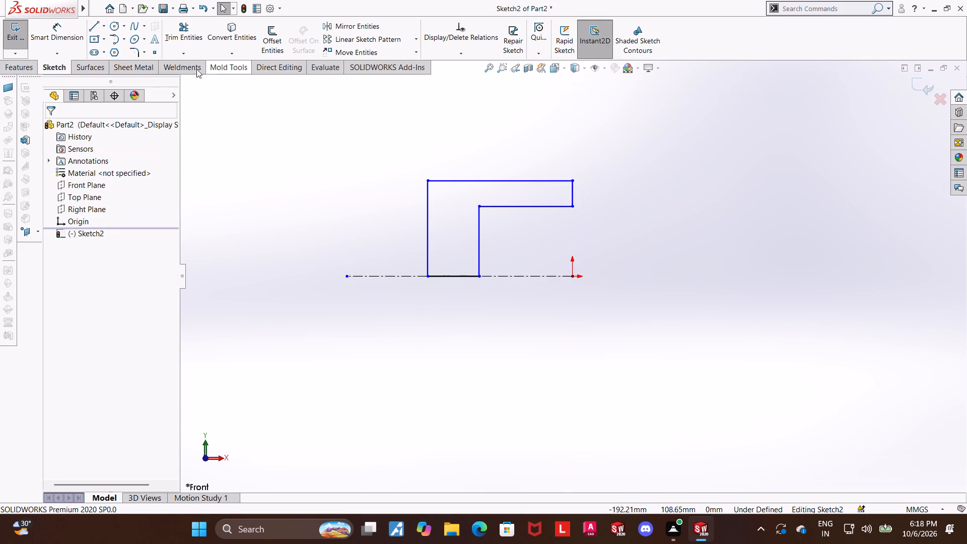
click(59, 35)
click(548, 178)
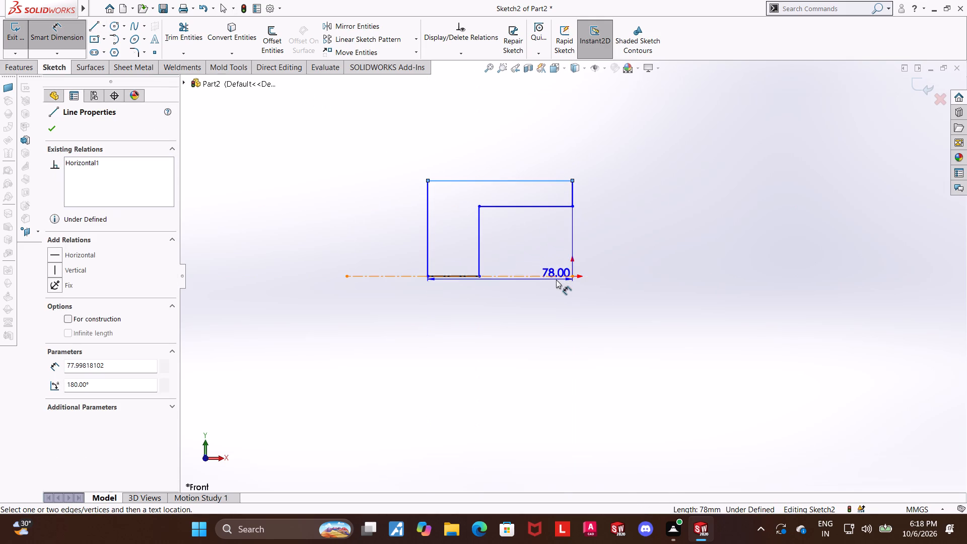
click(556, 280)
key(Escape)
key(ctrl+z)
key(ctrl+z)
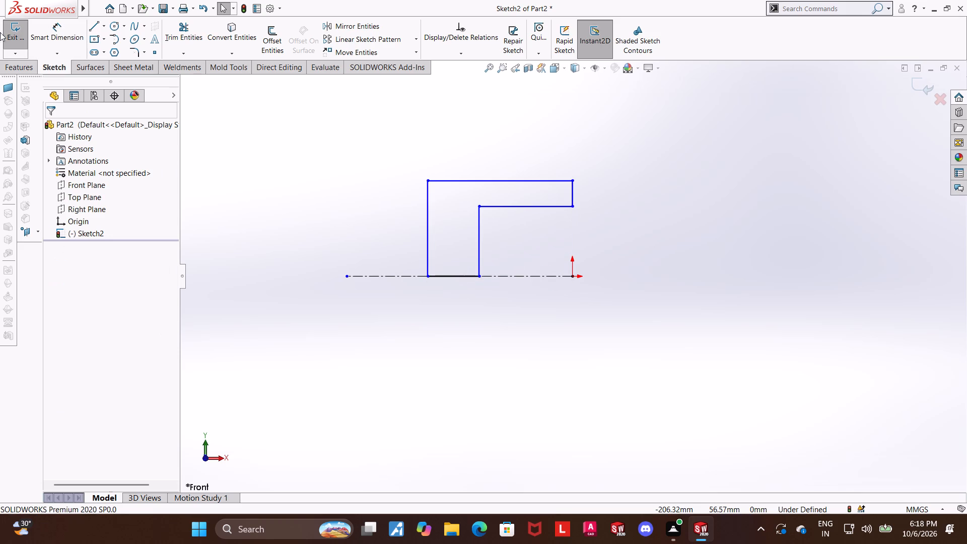
Dimension the distance from the centerline to the profile's top edge as 30 mm.
click(49, 22)
click(557, 179)
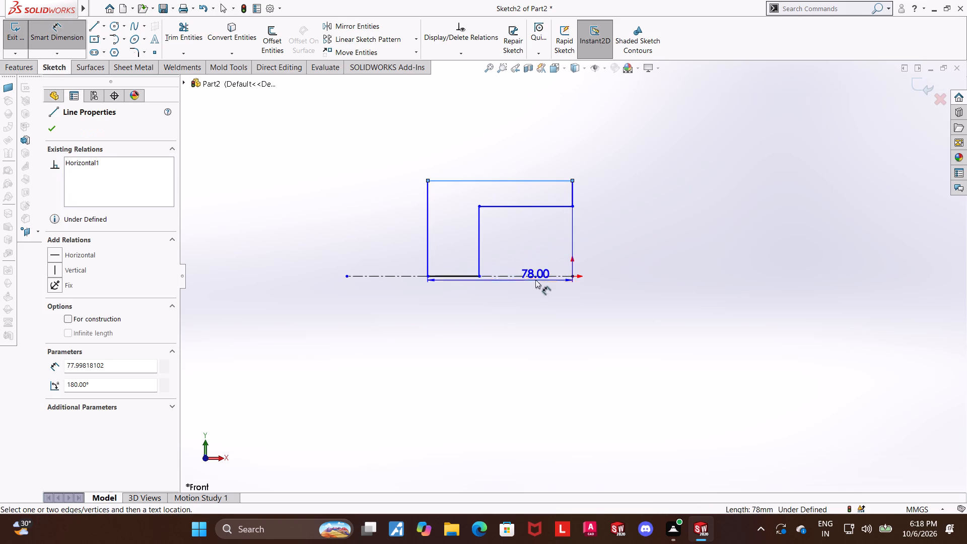
click(536, 275)
click(615, 241)
text(30)
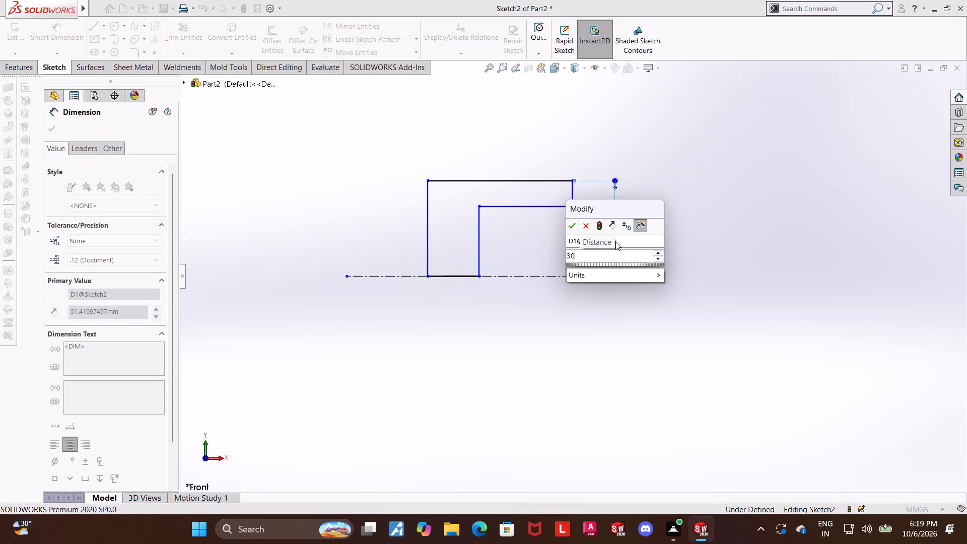
key(Return)
key(Escape)
key(Escape)
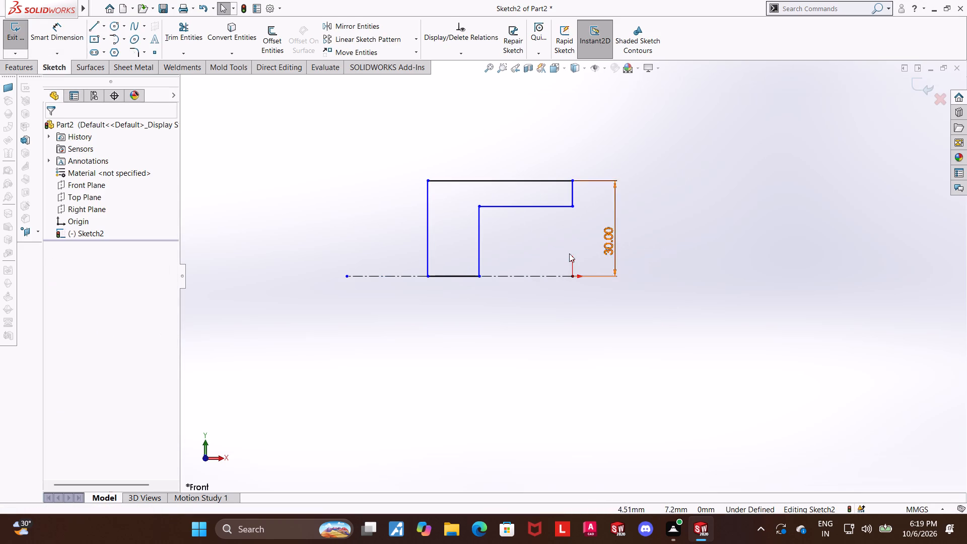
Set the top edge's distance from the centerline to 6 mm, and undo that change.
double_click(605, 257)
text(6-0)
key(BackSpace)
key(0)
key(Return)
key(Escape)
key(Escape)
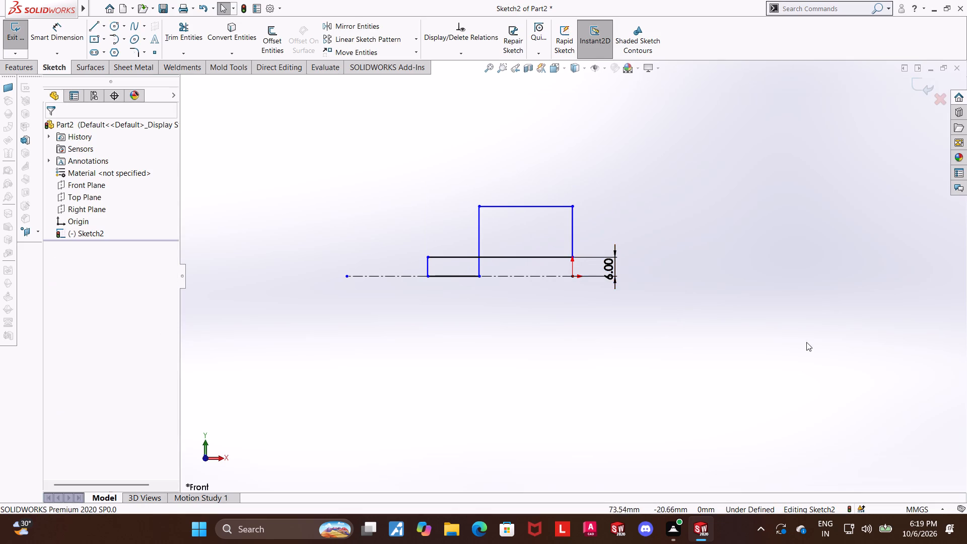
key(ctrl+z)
Set the top edge's distance from the centerline to 60 mm.
double_click(615, 244)
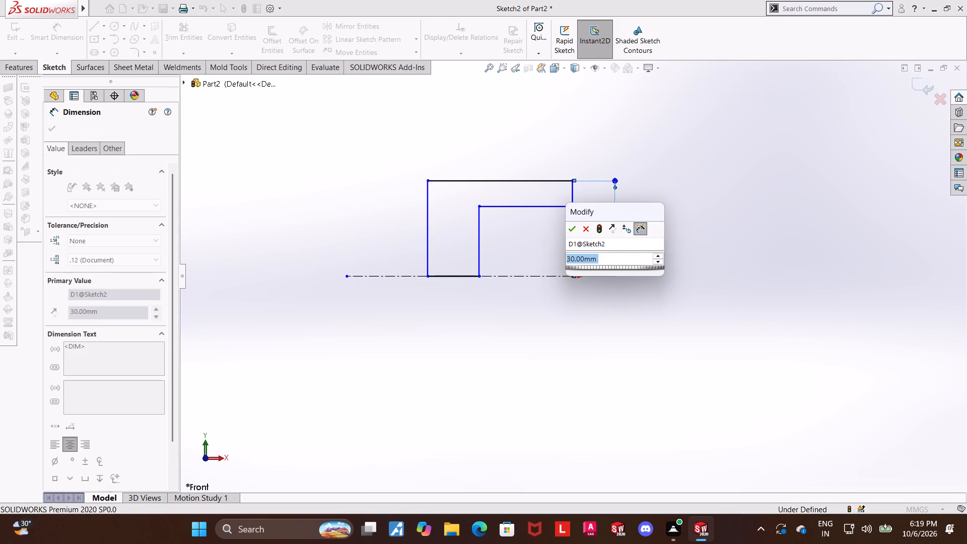
text(60)
key(Return)
key(Escape)
key(Escape)
Dimension the distance from the centerline to the profile's inner horizontal edge as 110/2, giving 55 mm.
scroll(635, 240, up, 3)
scroll(591, 194, down, 2)
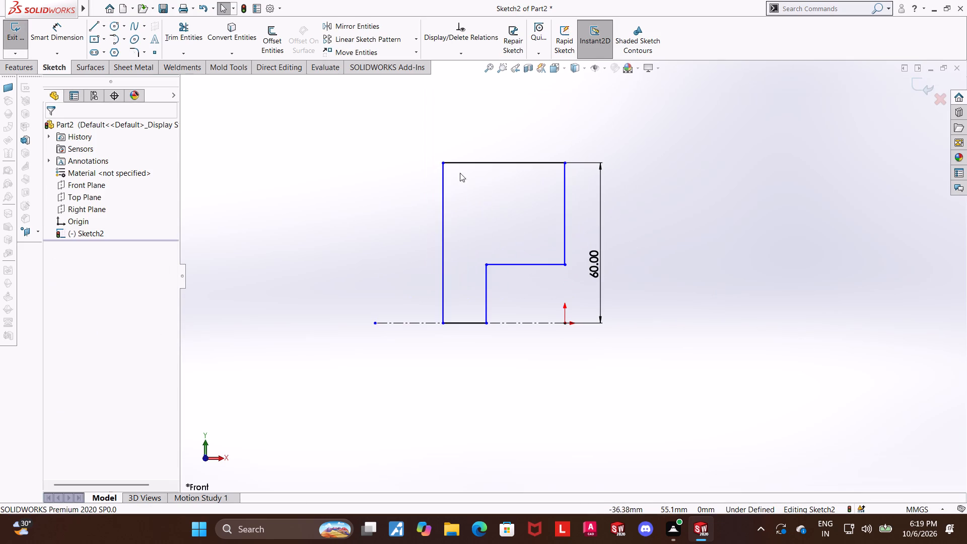
click(46, 35)
scroll(522, 208, down, 2)
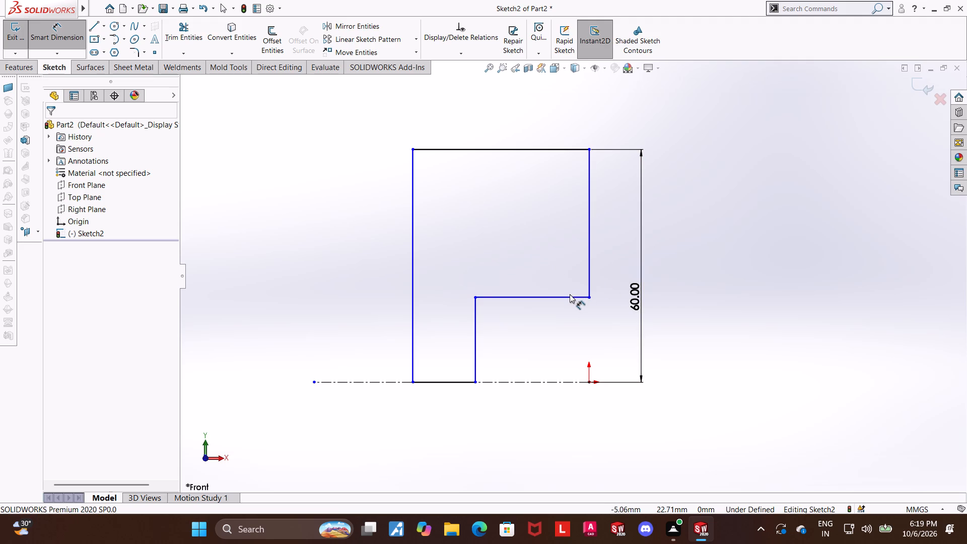
click(570, 295)
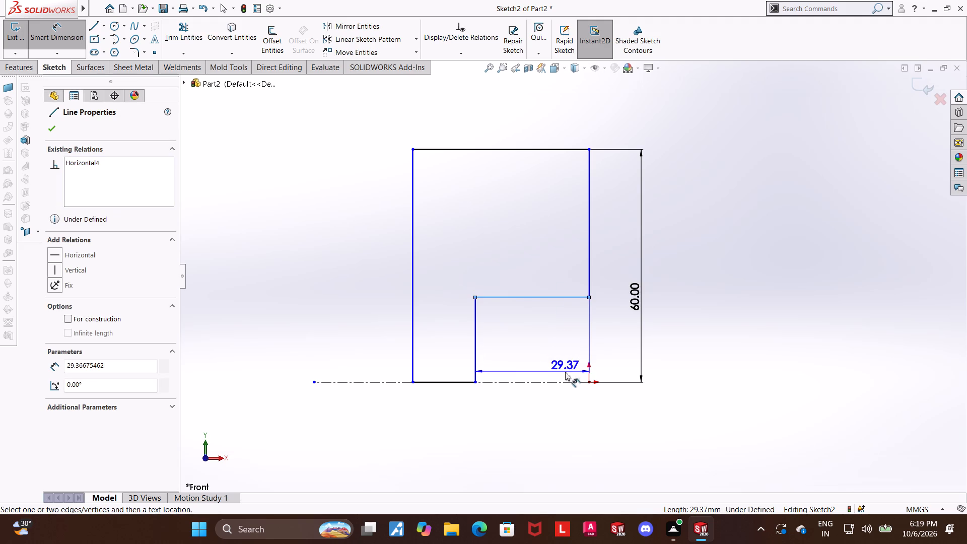
click(565, 380)
click(562, 364)
text(110/2)
key(Return)
key(Escape)
key(Escape)
click(790, 246)
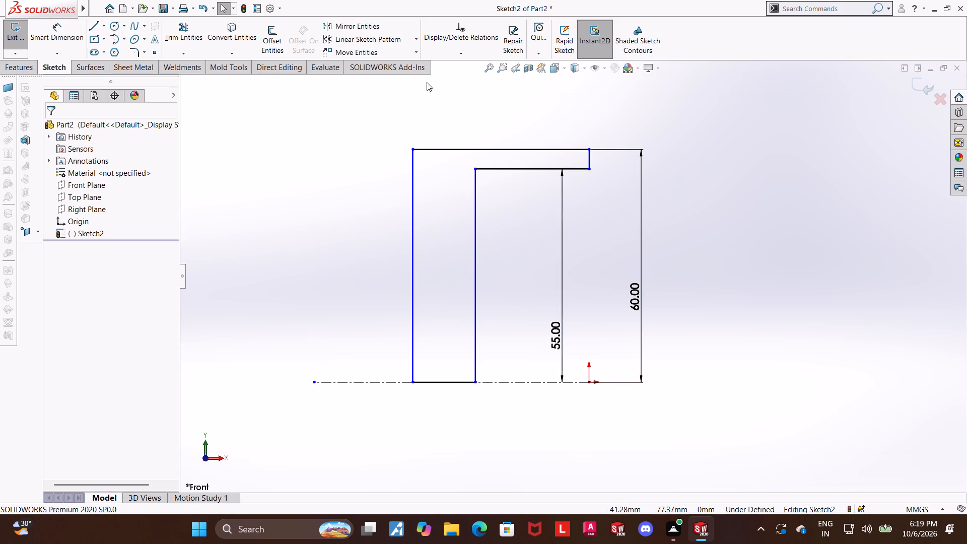
Dimension the horizontal distance between the profile's inner vertical edge and the lip's end edge as 15 mm.
click(63, 42)
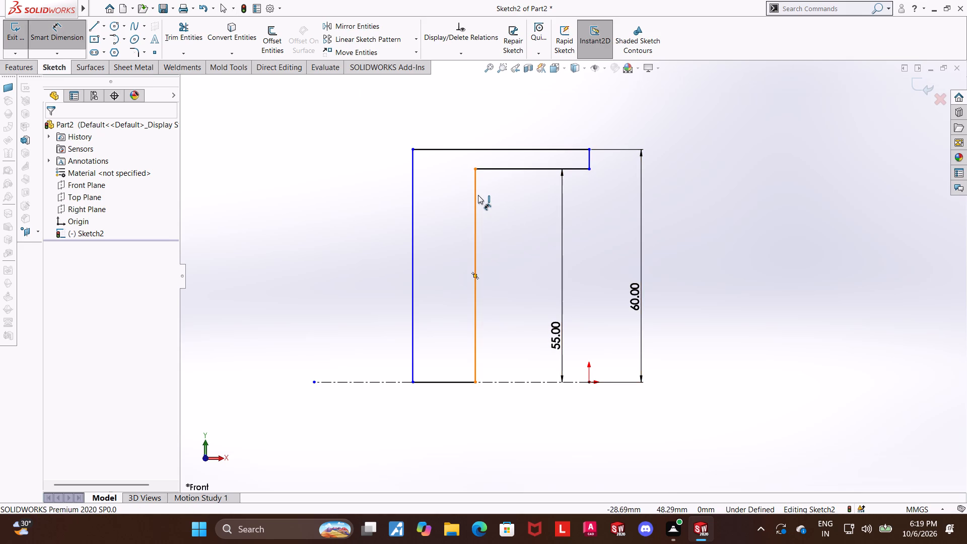
click(478, 195)
click(588, 159)
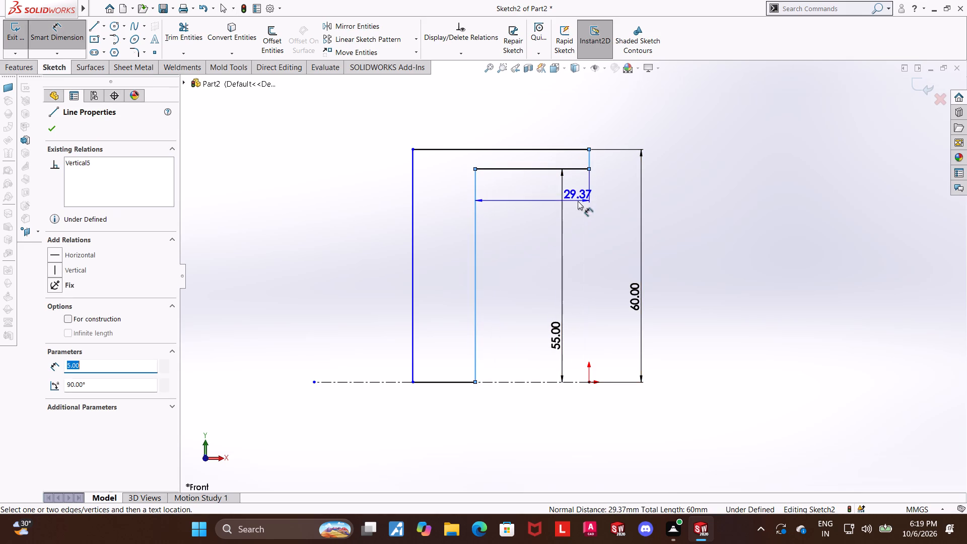
click(578, 201)
text(15)
key(Return)
key(Escape)
key(Escape)
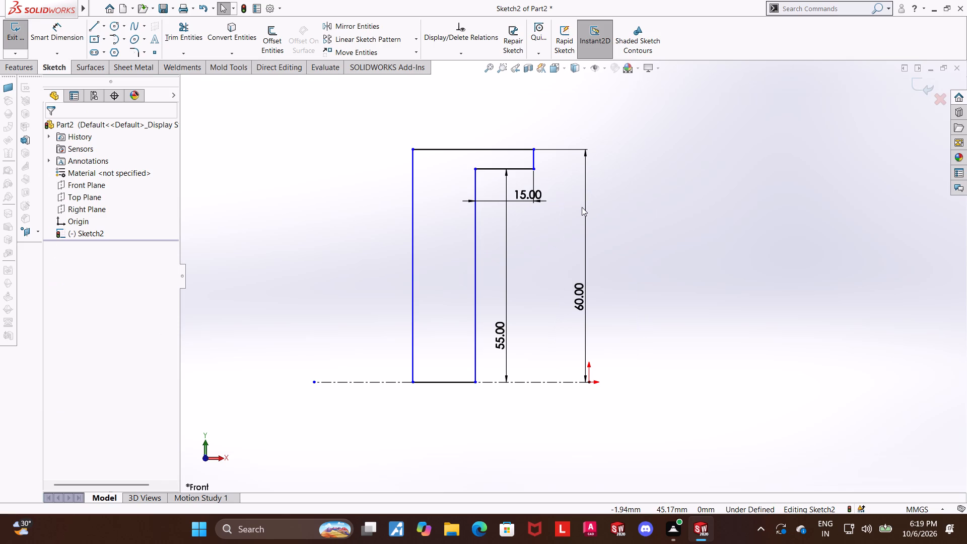
Add a vertical relation between the lower corner of the lip's end and the origin.
click(533, 169)
ctrl+click(590, 383)
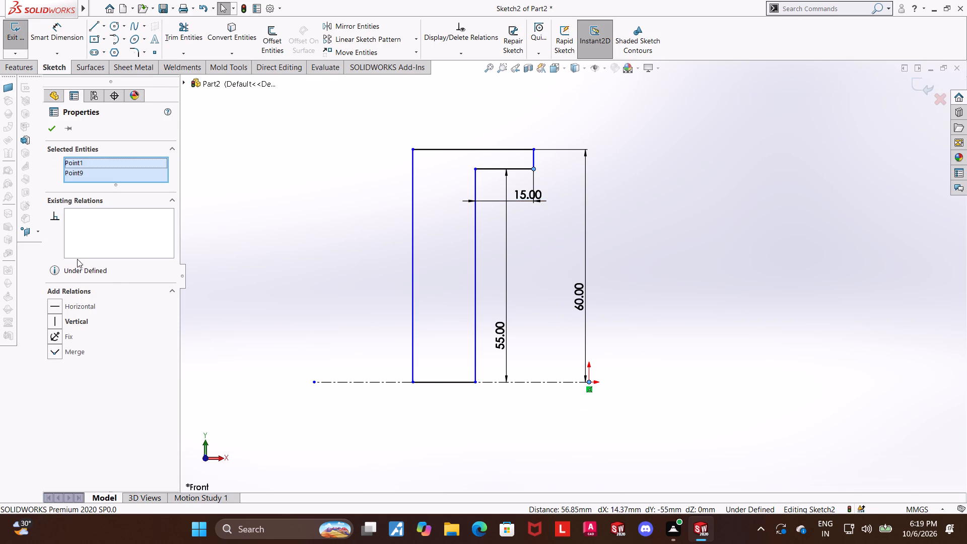
click(54, 319)
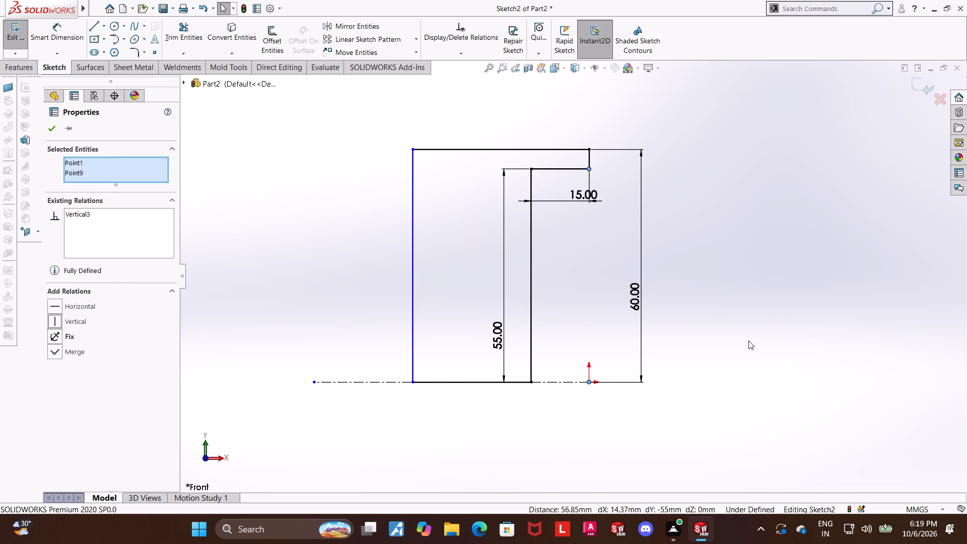
click(748, 341)
key(Escape)
key(Escape)
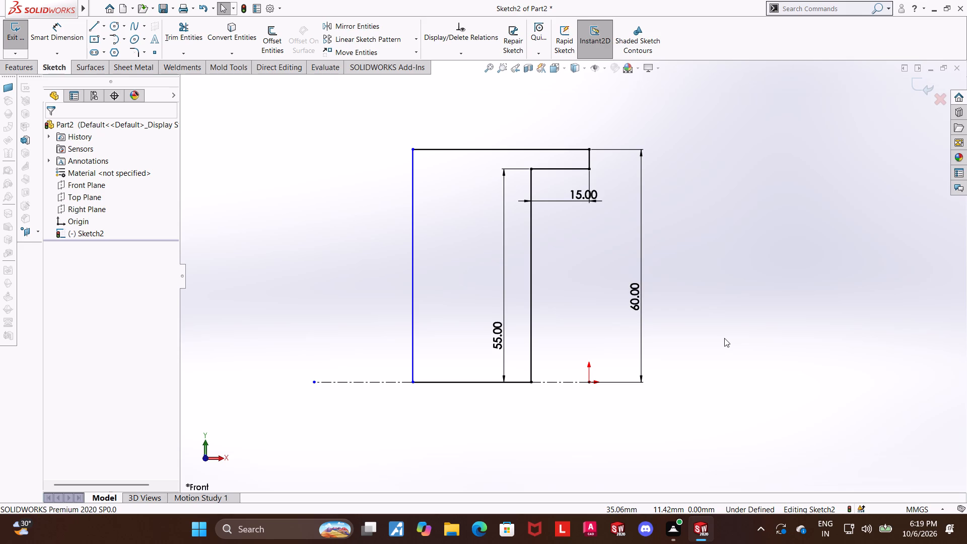
Dimension the distance from the profile's long outer vertical edge to the origin as 35 mm.
click(37, 31)
click(412, 247)
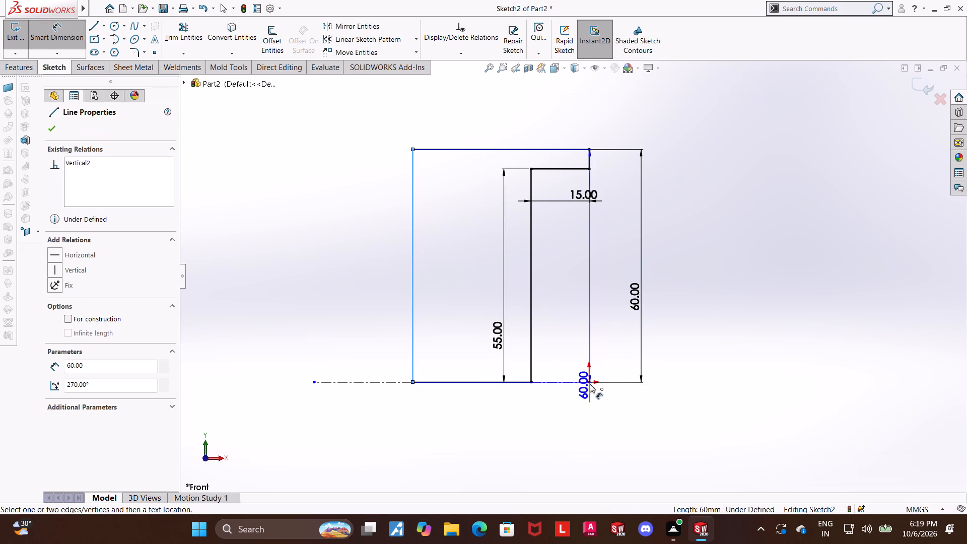
click(589, 384)
click(519, 409)
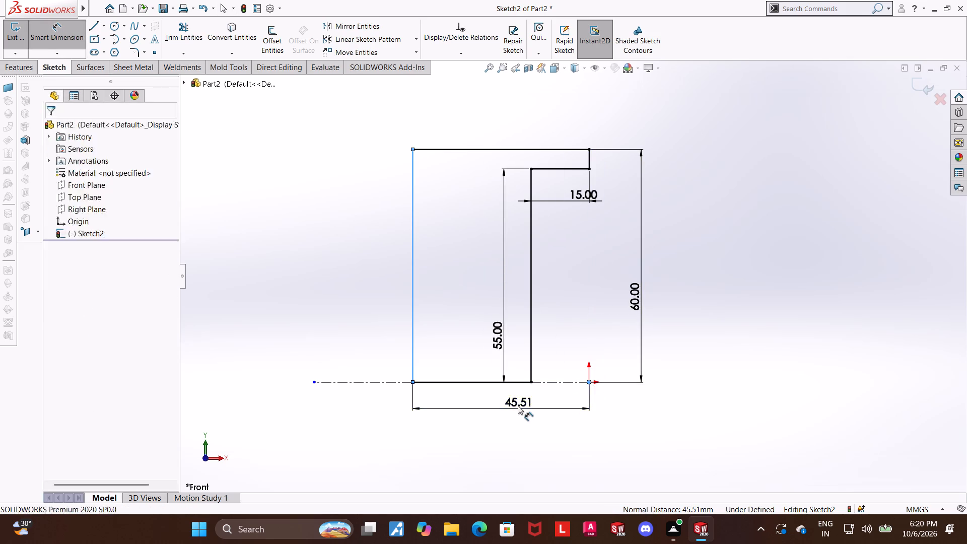
text(35)
key(Return)
key(Escape)
key(Escape)
key(Escape)
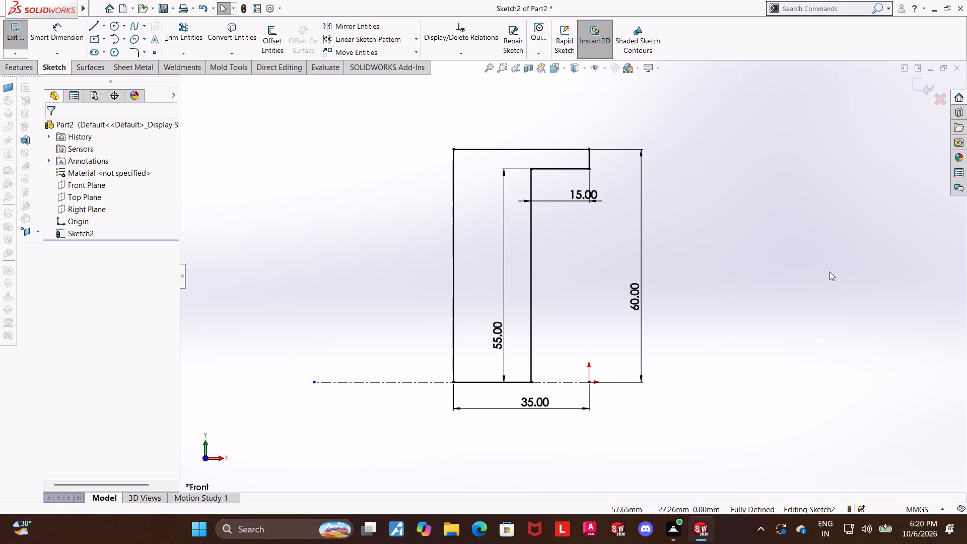
Close the sketch and revolve the profile 360 degrees about the horizontal centerline.
click(915, 82)
scroll(325, 268, up, 1)
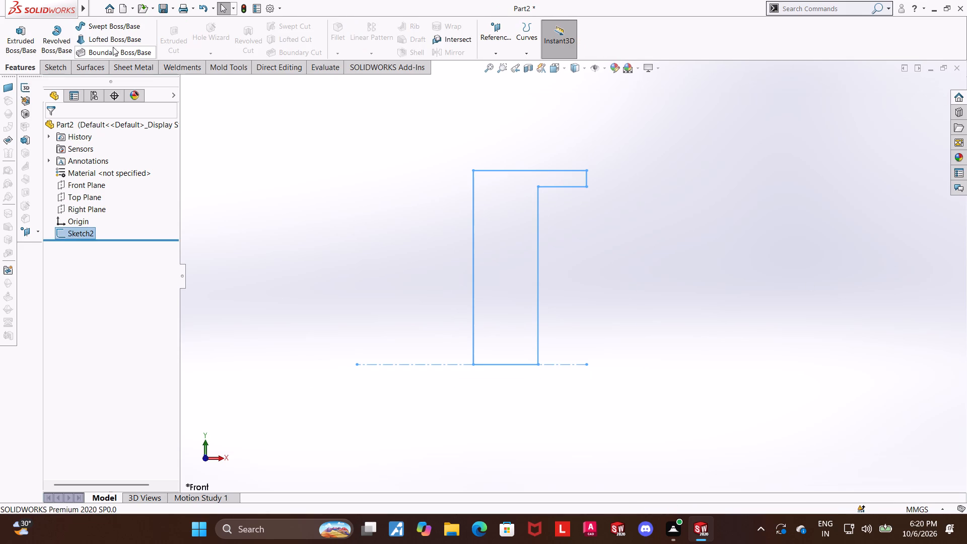
click(54, 40)
scroll(579, 384, up, 3)
middle_drag(759, 366, 788, 381)
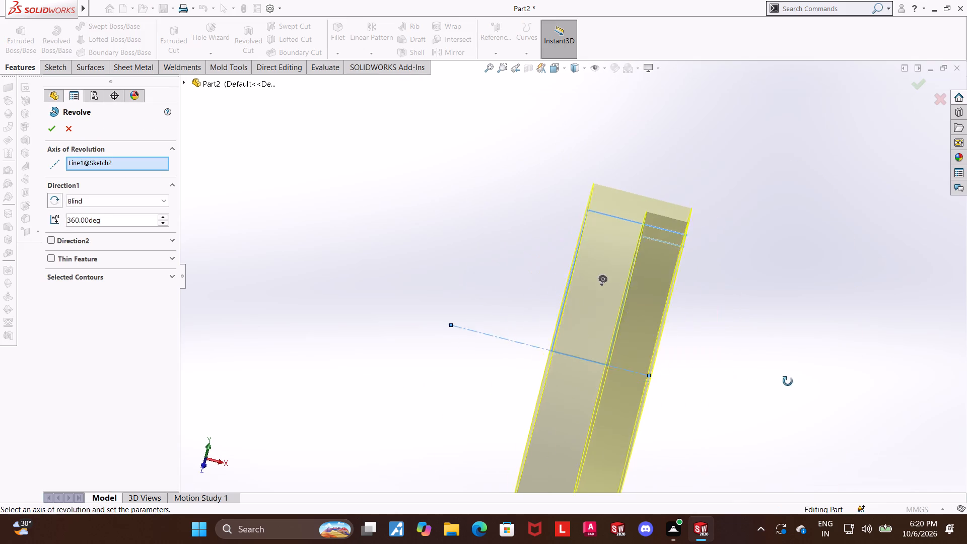
middle_drag(788, 381, 628, 348)
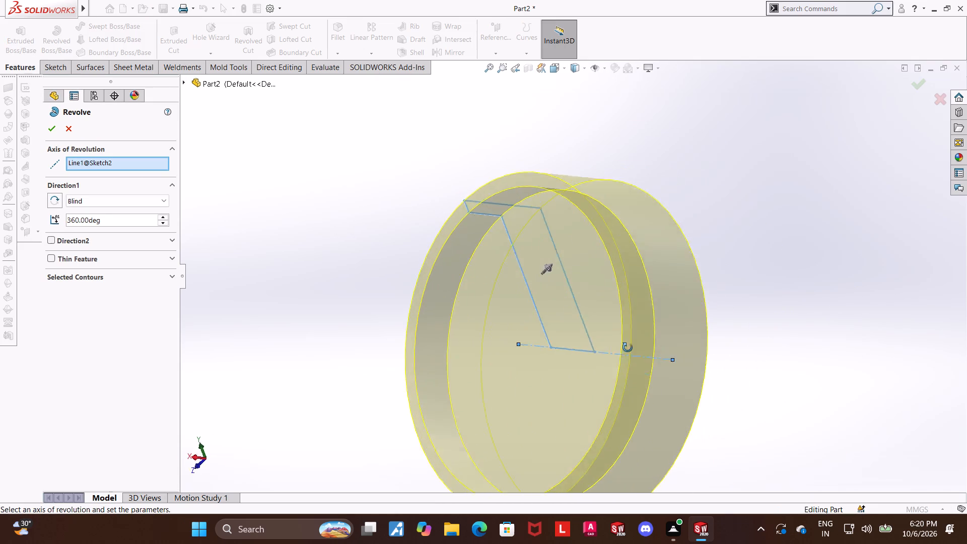
middle_drag(628, 348, 748, 349)
scroll(739, 381, up, 1)
click(54, 135)
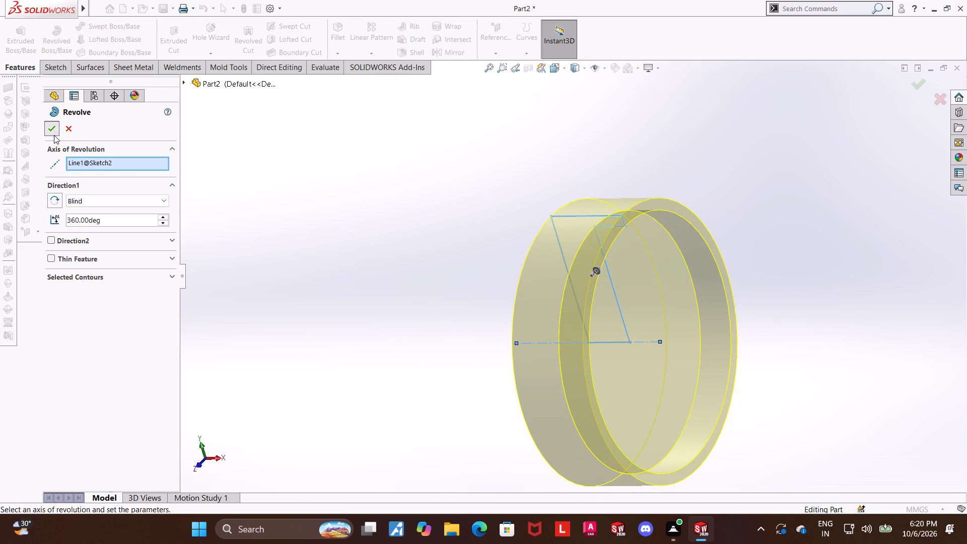
click(353, 348)
Inspect the revolved body from several angles and in a Front Plane section view, and turn the section off.
scroll(392, 349, up, 1)
middle_click(392, 349)
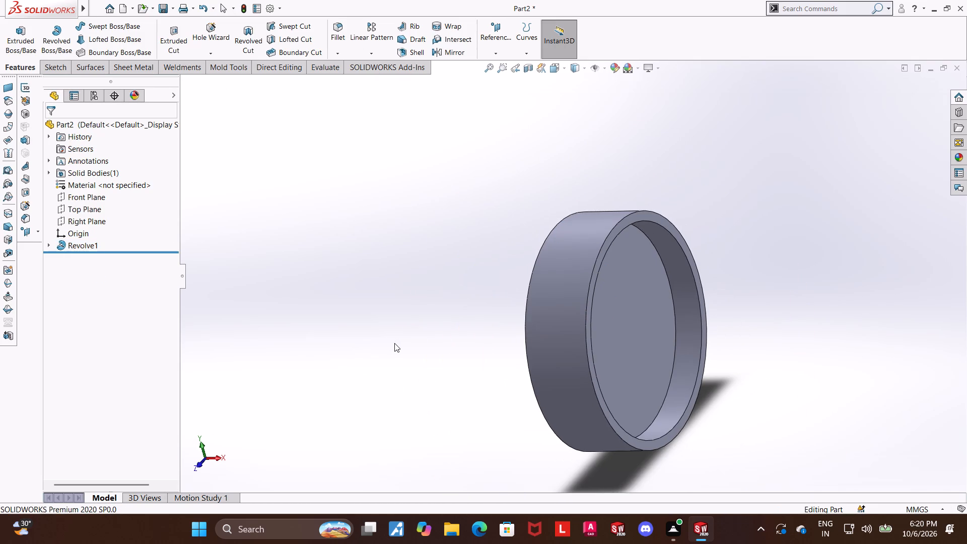
middle_drag(559, 303, 613, 234)
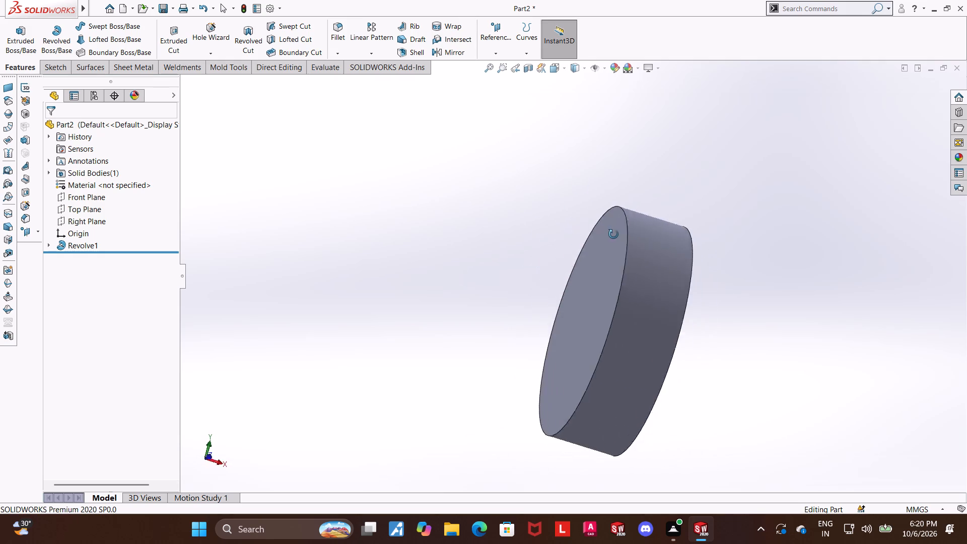
middle_drag(613, 234, 618, 285)
click(559, 67)
click(489, 345)
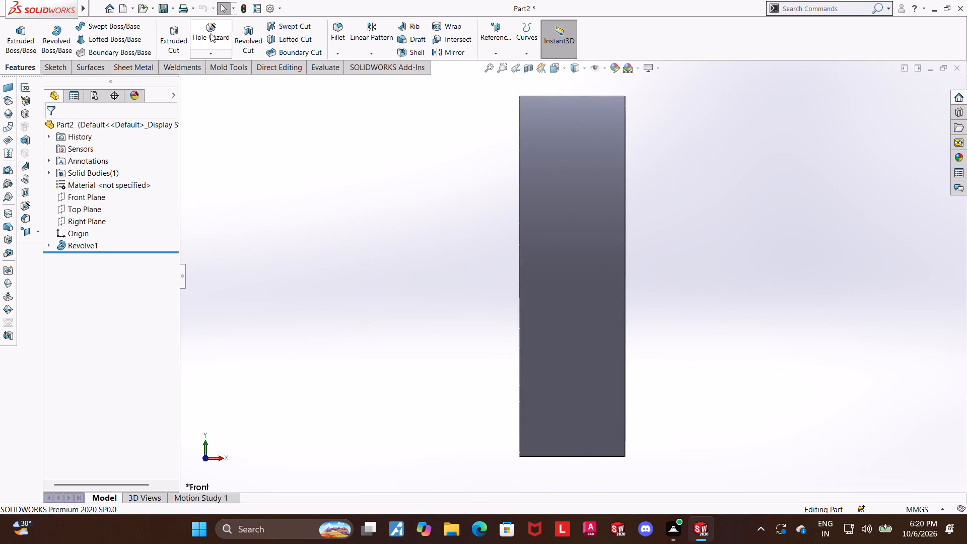
click(525, 71)
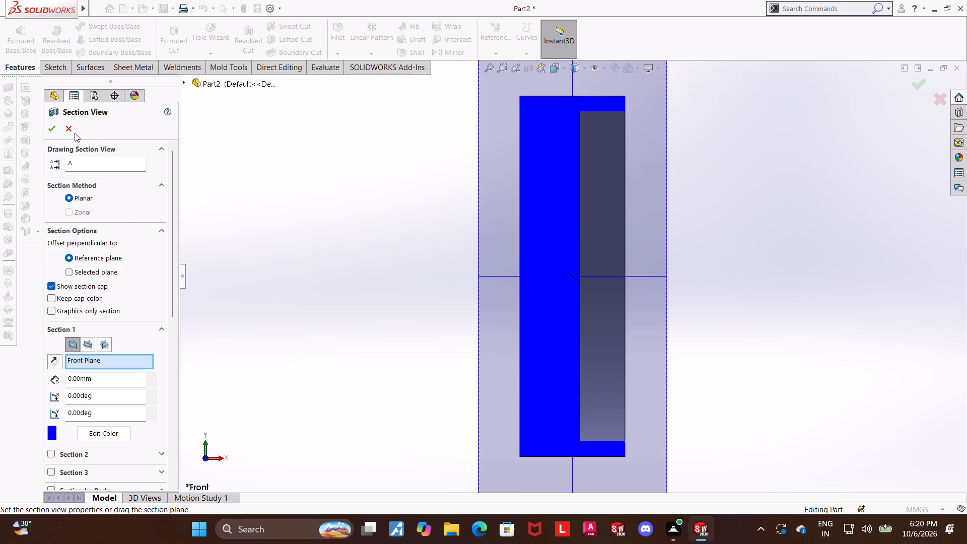
click(54, 127)
click(732, 256)
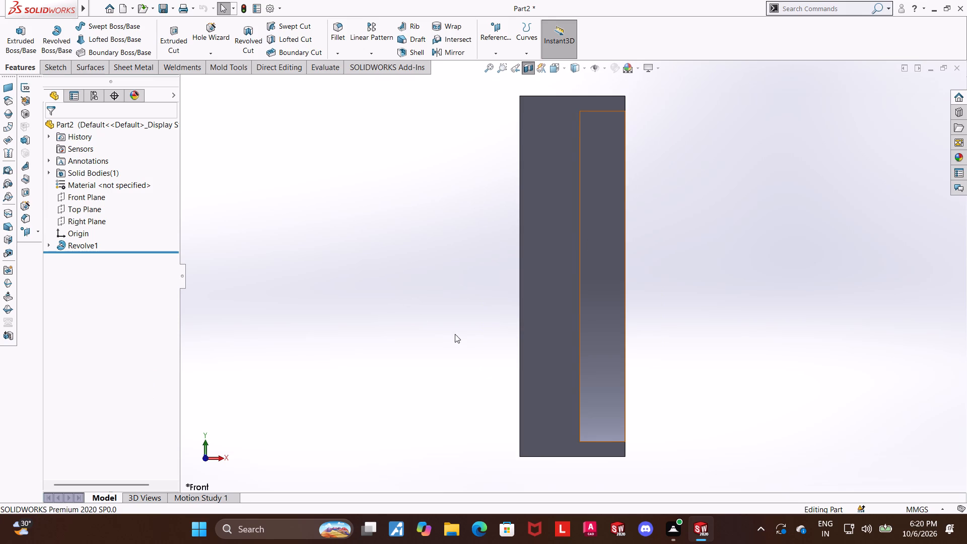
key(ctrl+z)
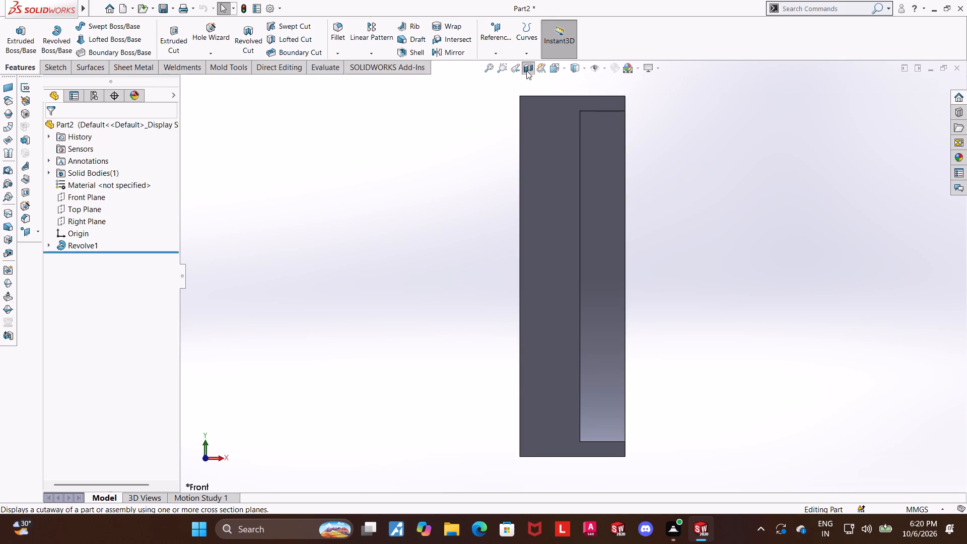
click(526, 71)
click(467, 149)
Edit the revolve's sketch, adding a vertical line about 16.5 mm up from the centerline and a horizontal line about 31.7 mm to the profile's outer edge.
click(50, 247)
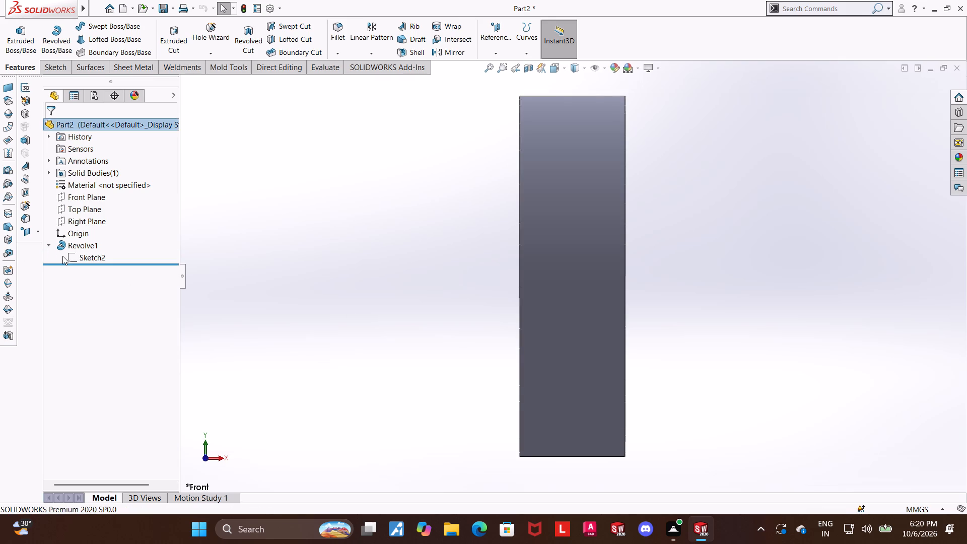
click(62, 256)
click(70, 256)
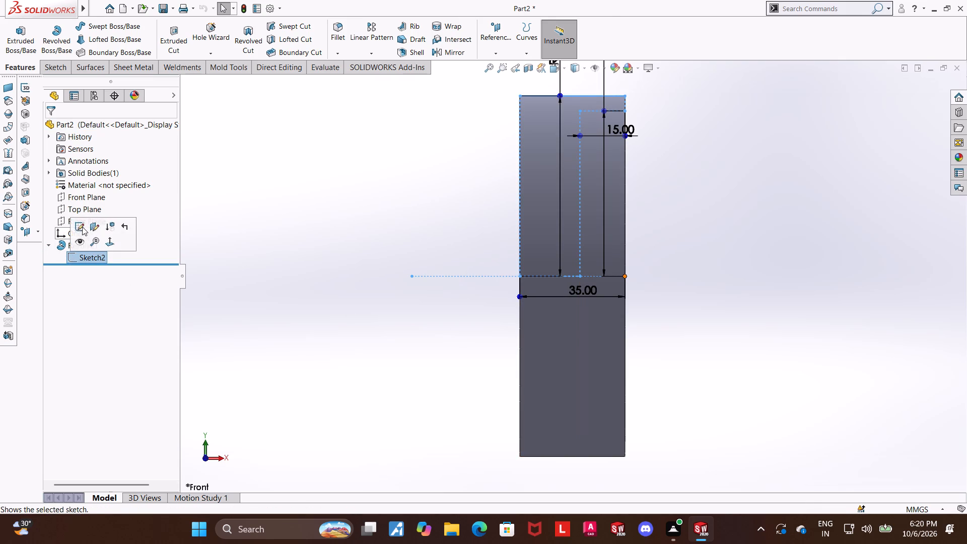
click(82, 227)
click(345, 244)
click(97, 28)
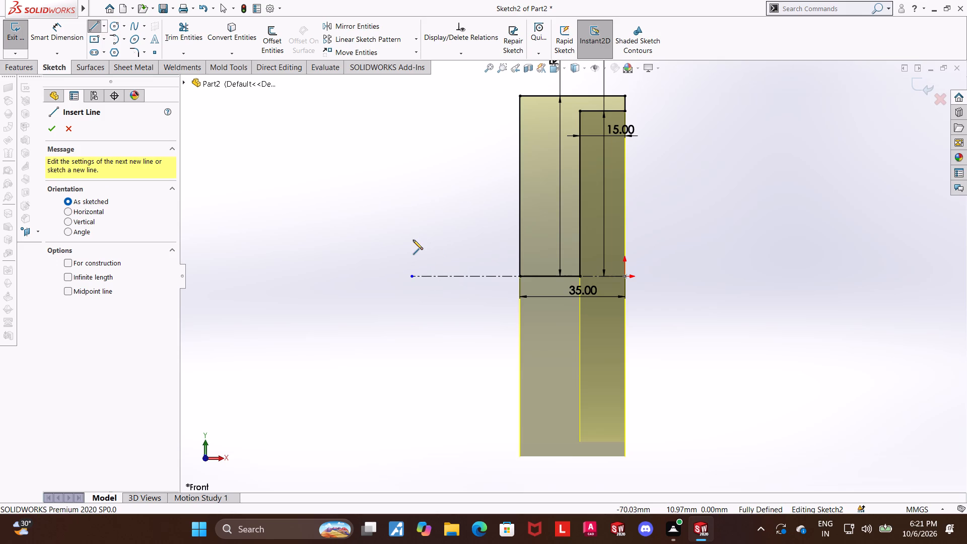
click(425, 276)
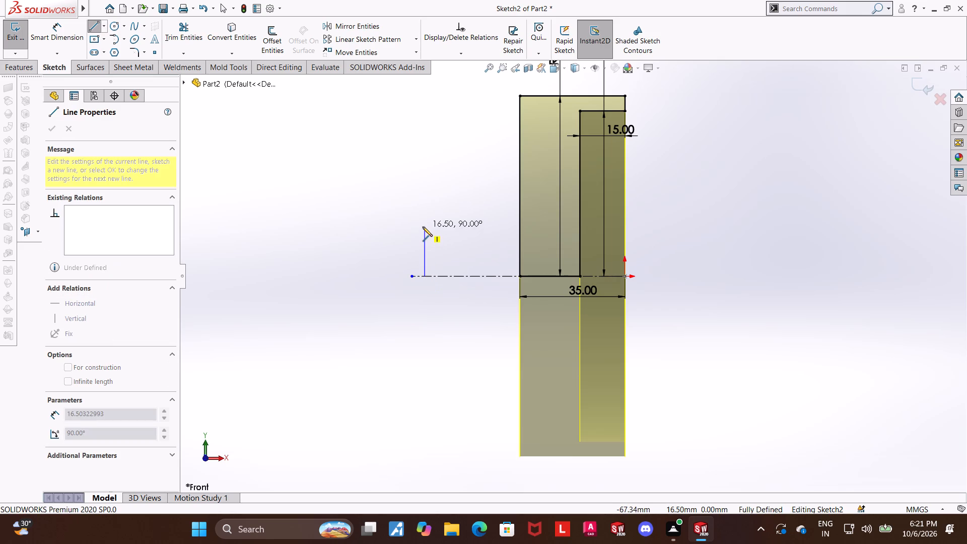
click(423, 227)
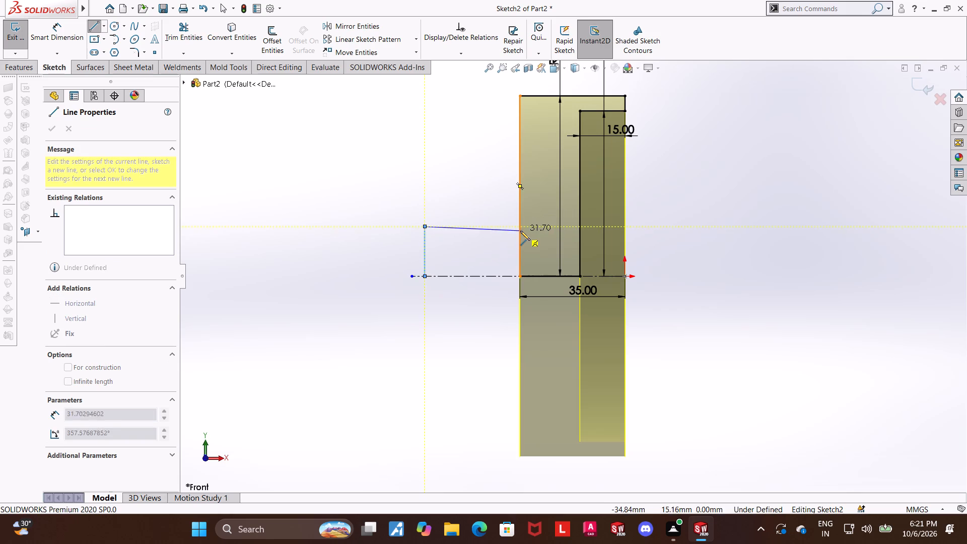
click(520, 227)
key(Escape)
key(Escape)
key(Escape)
Dimension the distance from the centerline to the new horizontal line as 30 mm.
click(74, 33)
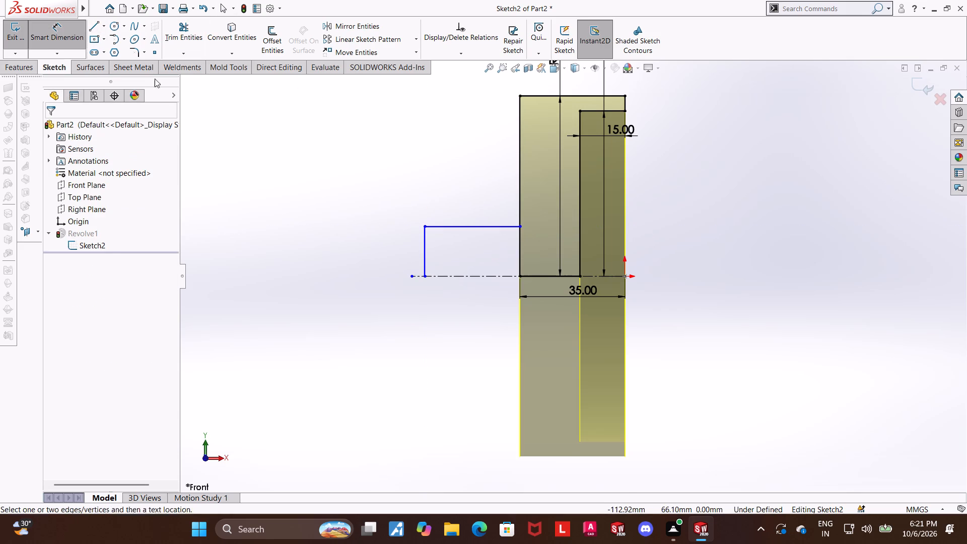
click(504, 230)
click(497, 229)
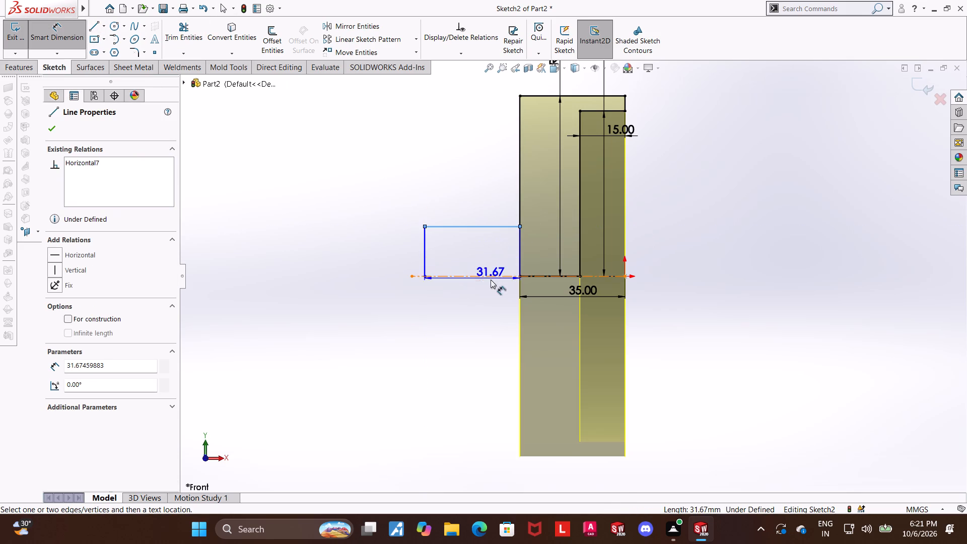
click(491, 274)
click(353, 258)
text(30)
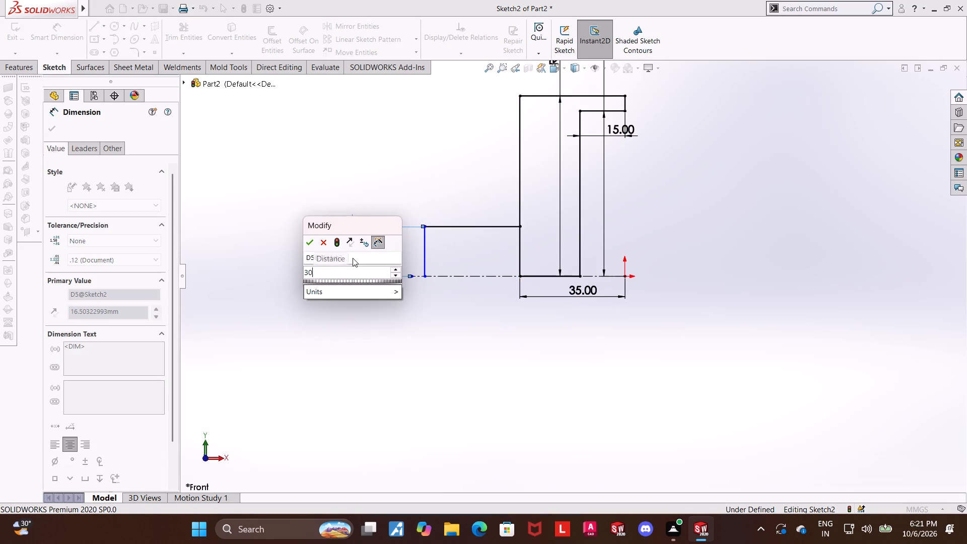
key(Return)
key(Escape)
key(Escape)
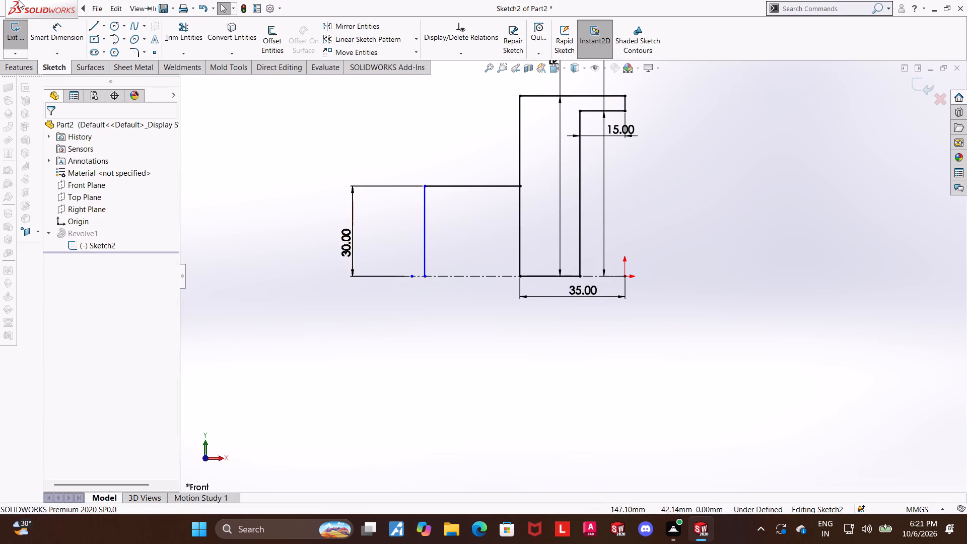
Dimension the distance from the new vertical line to the original profile's outer vertical edge as 30 mm.
click(42, 30)
scroll(484, 231, down, 3)
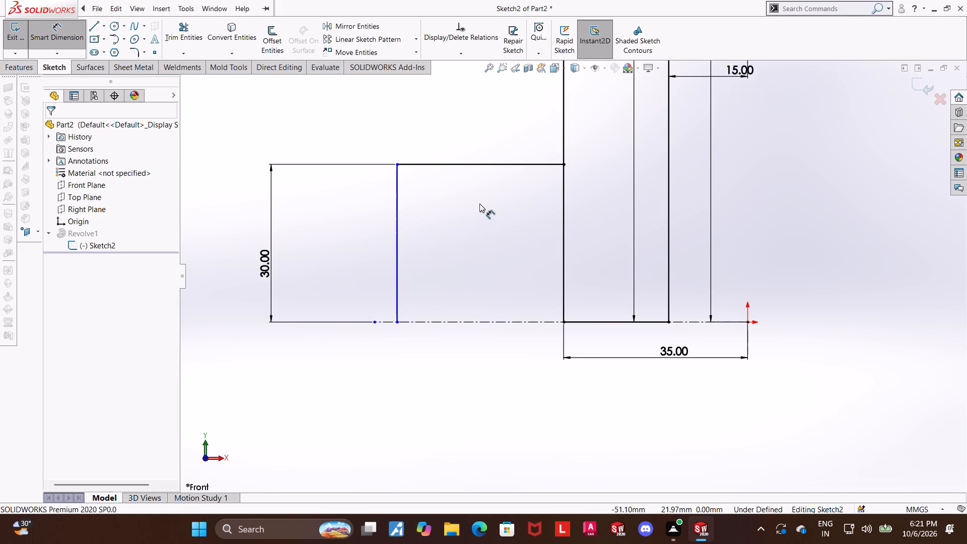
click(396, 222)
click(563, 220)
click(502, 221)
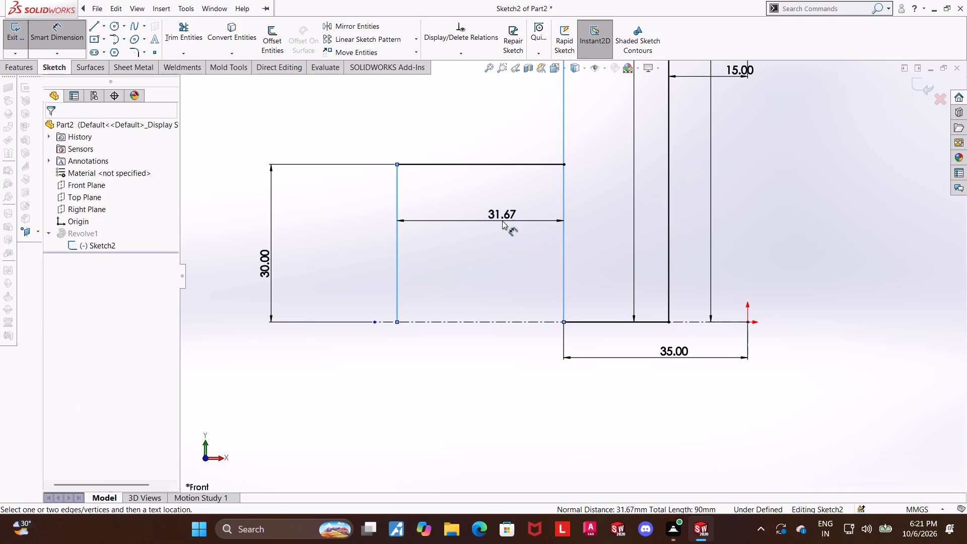
text(30)
key(Return)
key(Escape)
key(Escape)
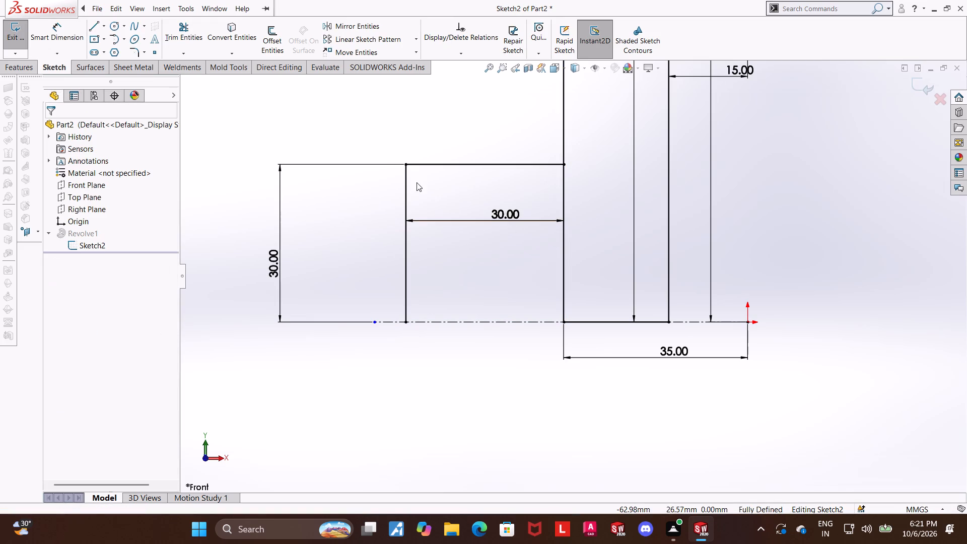
Draw a line along the centerline from the new vertical line's lower end to the original profile's lower corner.
click(90, 24)
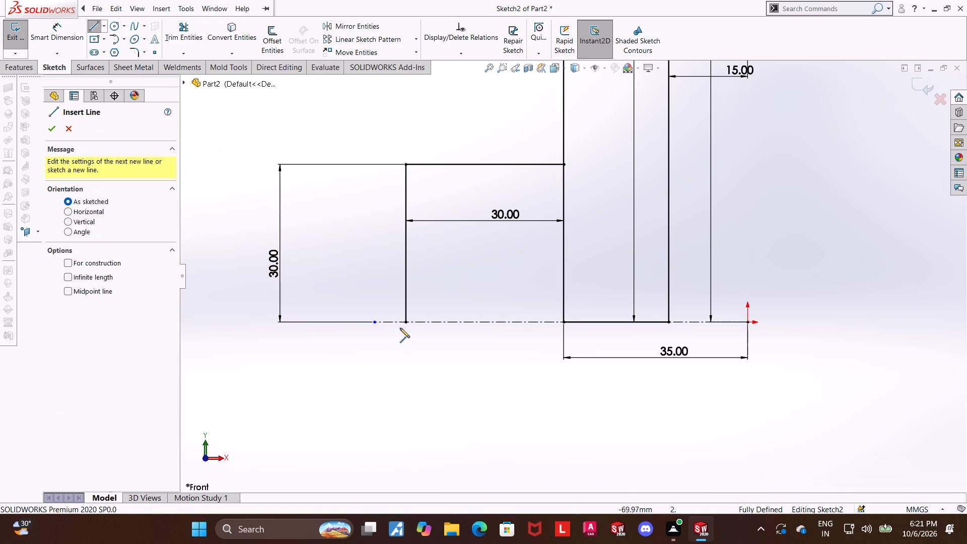
click(406, 321)
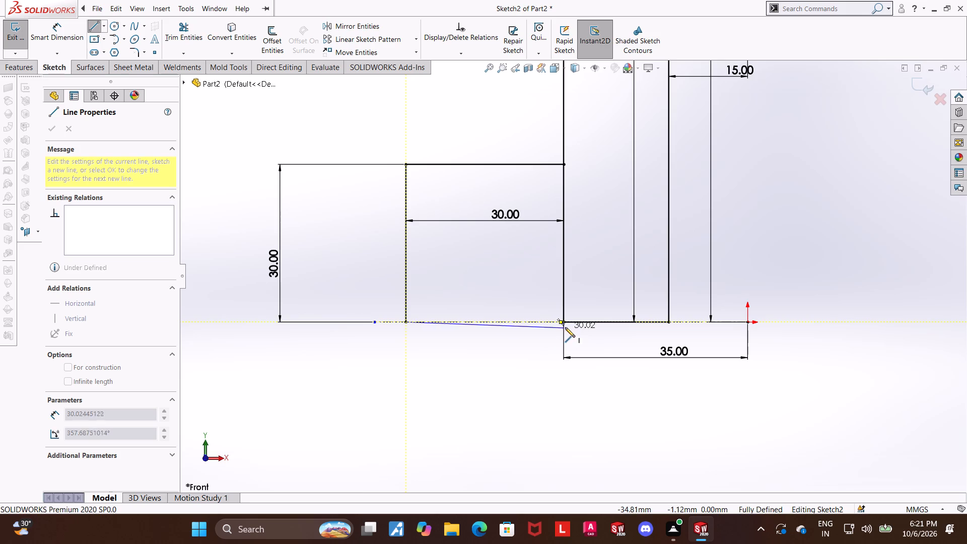
click(563, 322)
key(Escape)
key(Escape)
key(Escape)
Power-trim the vertical segment separating the new 30 mm rectangle from the original profile.
click(184, 37)
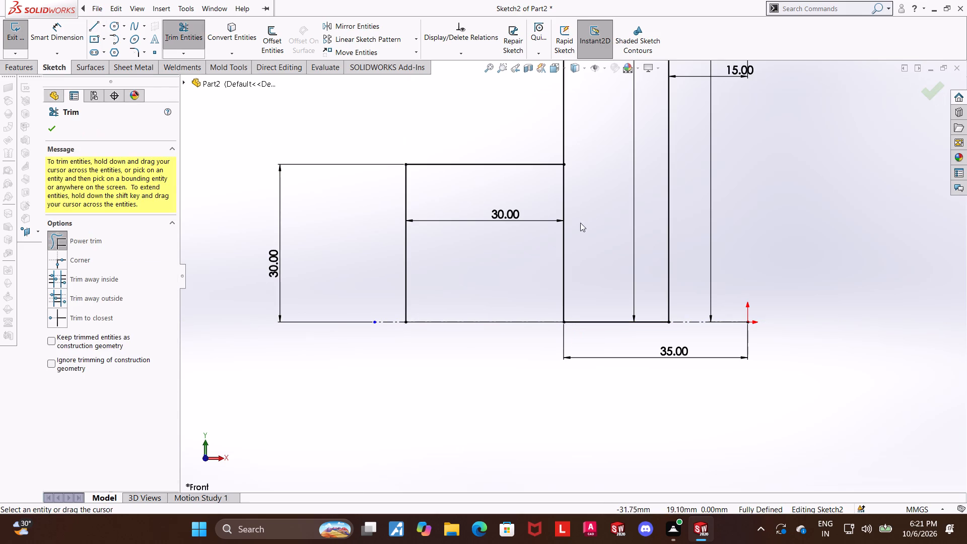
drag(580, 233, 546, 237)
key(Escape)
key(Escape)
key(Escape)
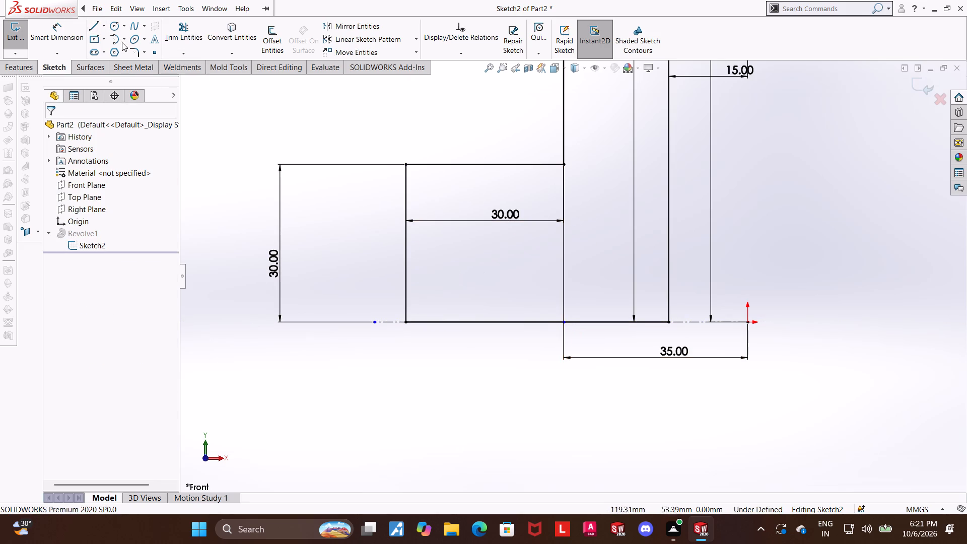
Power-trim the boss's bottom line along the centerline and the centerline portion extending beyond the boss's outer edge.
click(196, 24)
click(176, 32)
drag(457, 287, 448, 336)
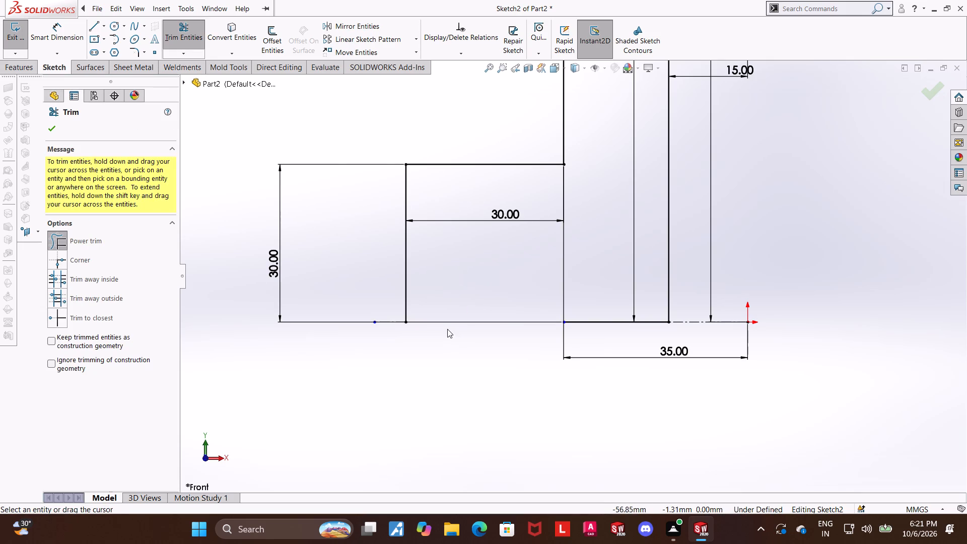
drag(388, 306, 379, 349)
key(Escape)
key(Escape)
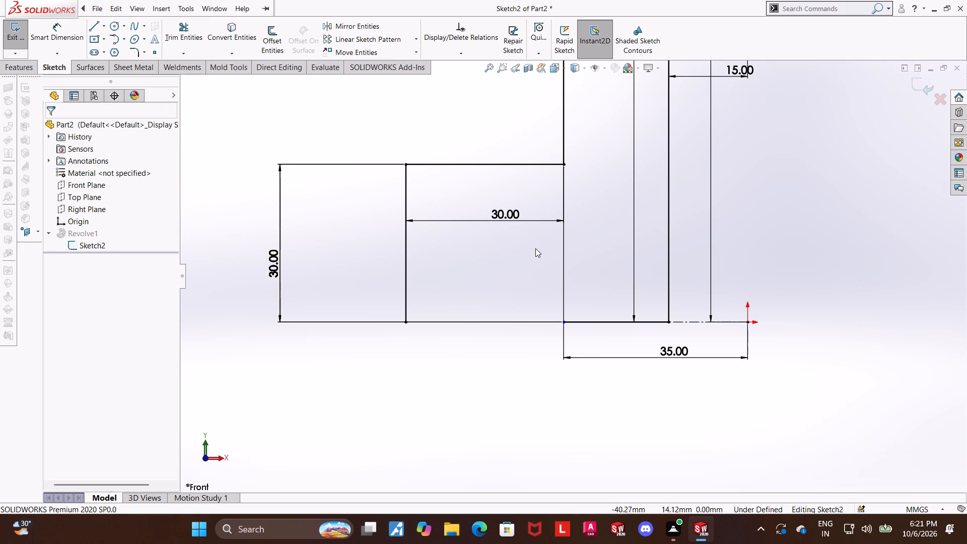
Power-trim the boss's outer vertical line, leaving its top horizontal line in place.
click(187, 36)
drag(456, 286, 392, 284)
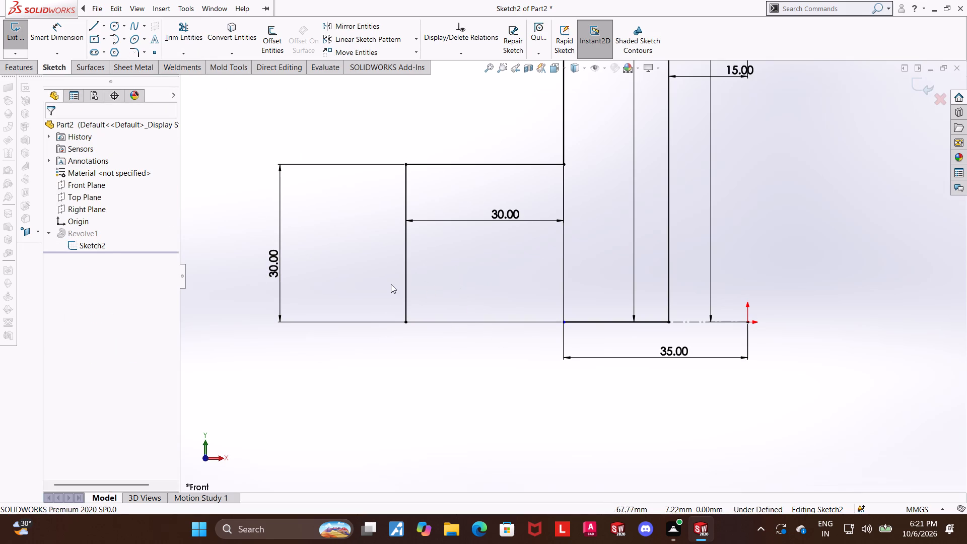
click(177, 39)
drag(432, 239, 383, 243)
key(Escape)
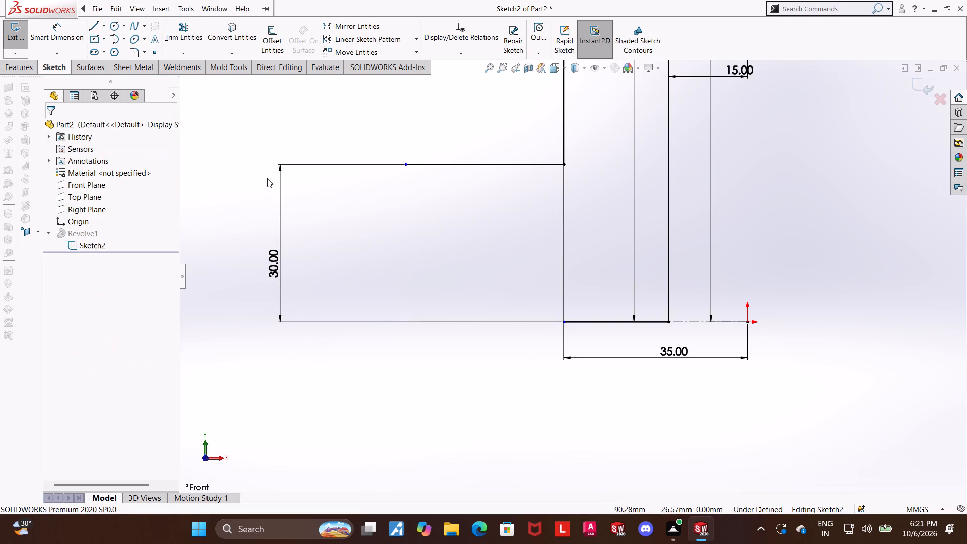
key(Escape)
Draw a vertical line about 23.5 mm down from the boss's outer top corner, continuing horizontally about 50 mm to the profile's inner vertical edge.
click(93, 27)
click(95, 29)
click(406, 166)
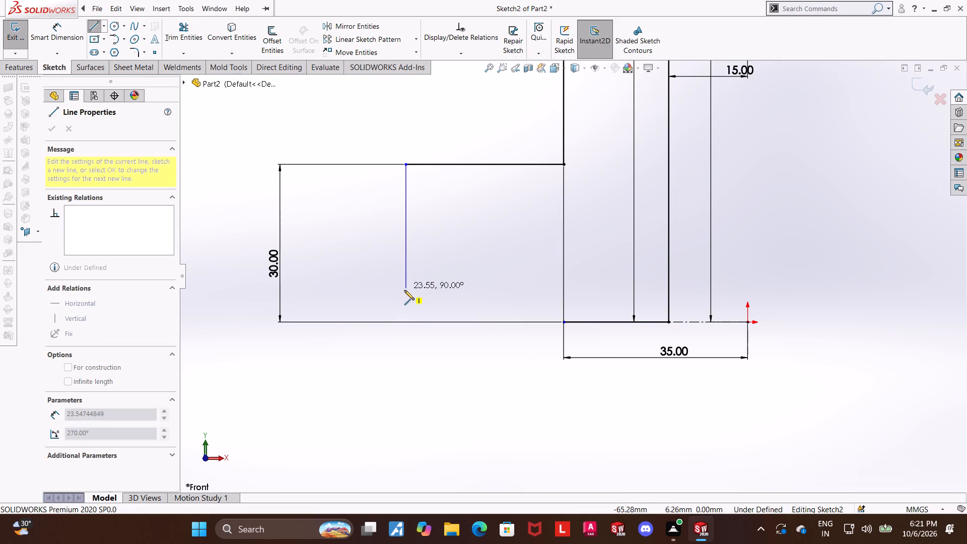
click(406, 288)
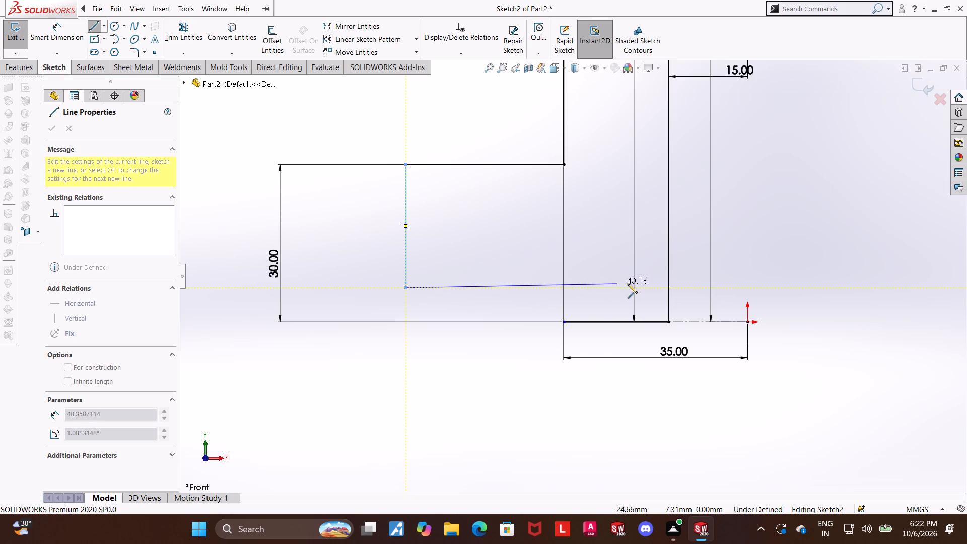
click(669, 288)
key(Escape)
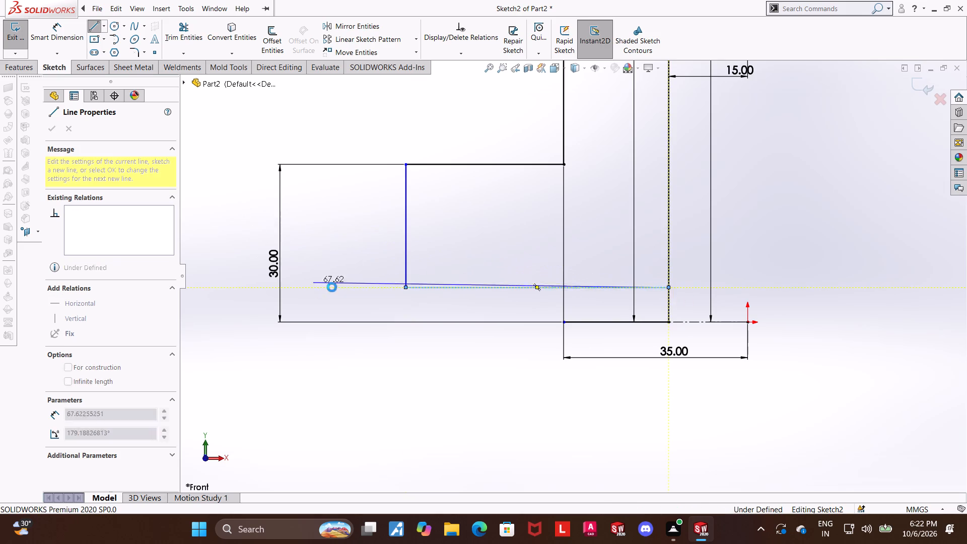
key(Escape)
key(Escape)
key(Escape)
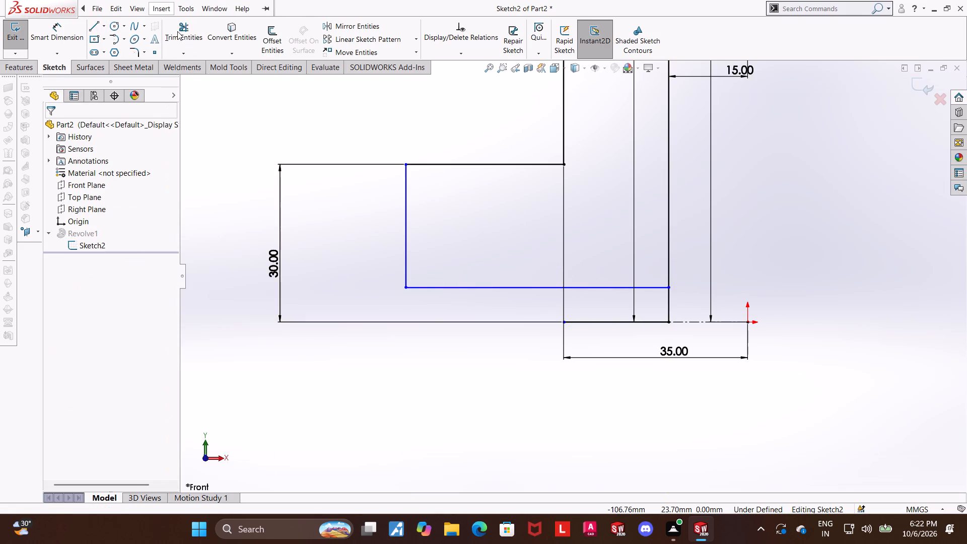
Power-trim the remaining profile line on the centerline and the inner vertical segment below the new horizontal line.
click(177, 31)
drag(625, 313, 625, 328)
drag(673, 306, 642, 304)
key(Escape)
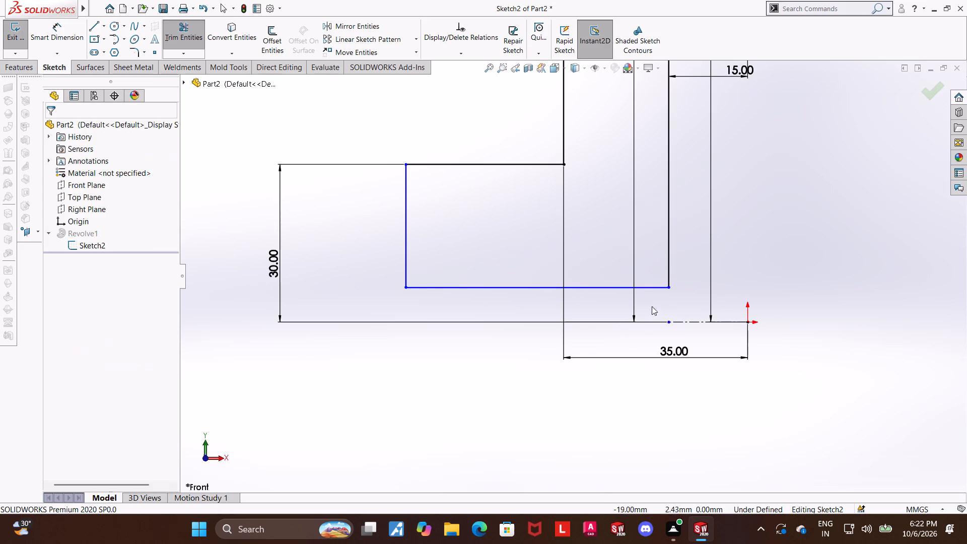
key(Escape)
key(Escape)
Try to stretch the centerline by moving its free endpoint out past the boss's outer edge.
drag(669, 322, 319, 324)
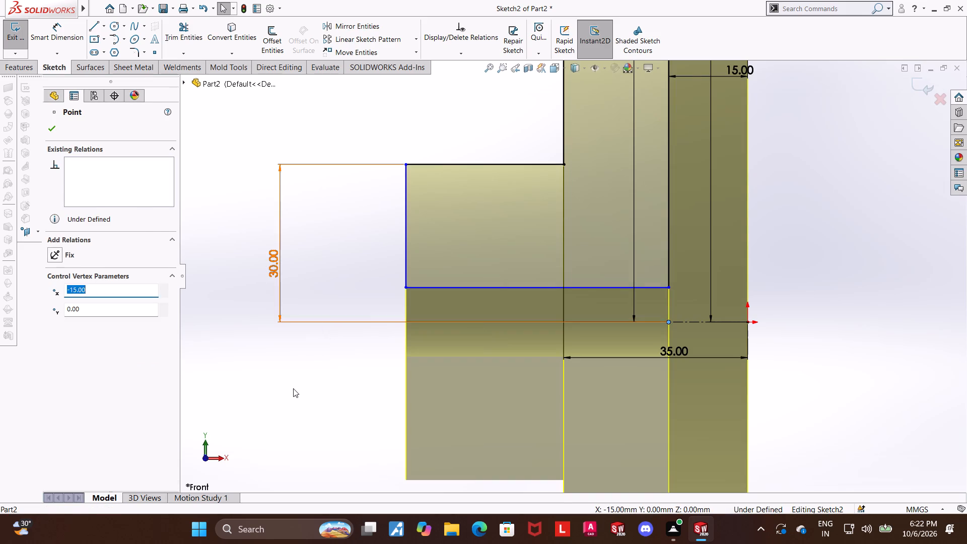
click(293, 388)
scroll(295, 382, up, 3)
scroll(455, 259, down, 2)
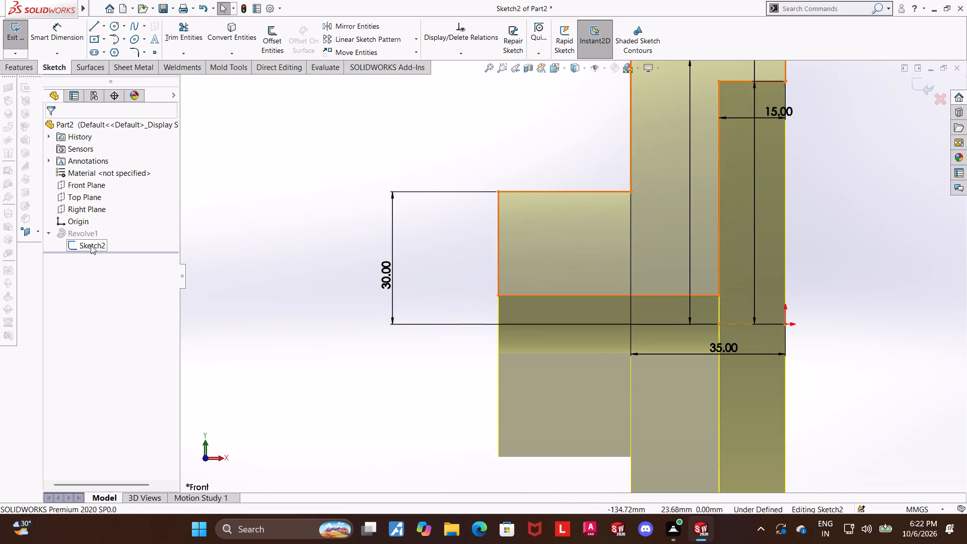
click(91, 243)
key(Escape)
Dimension the distance from the new horizontal bore line to the centerline as 25/2 mm.
scroll(759, 250, down, 2)
scroll(754, 248, up, 2)
click(760, 235)
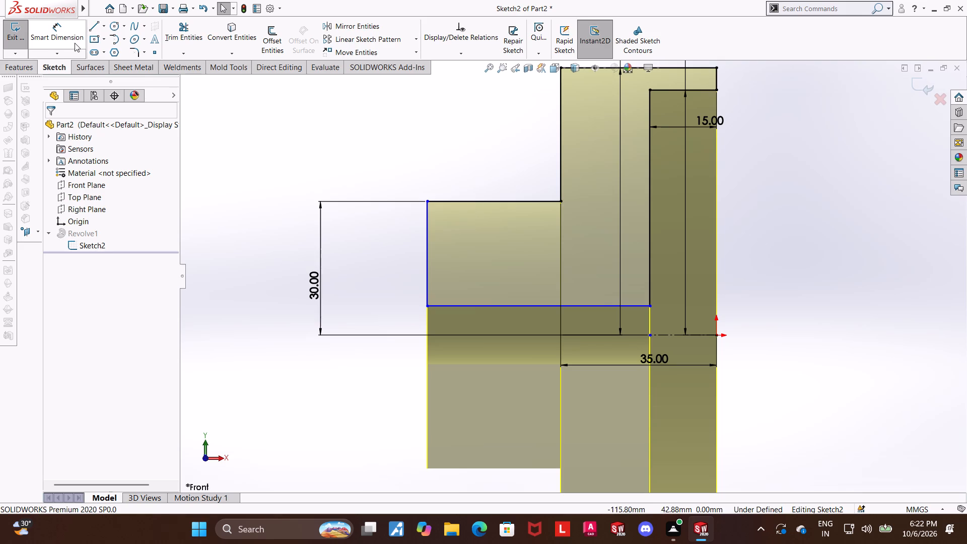
click(72, 42)
click(522, 308)
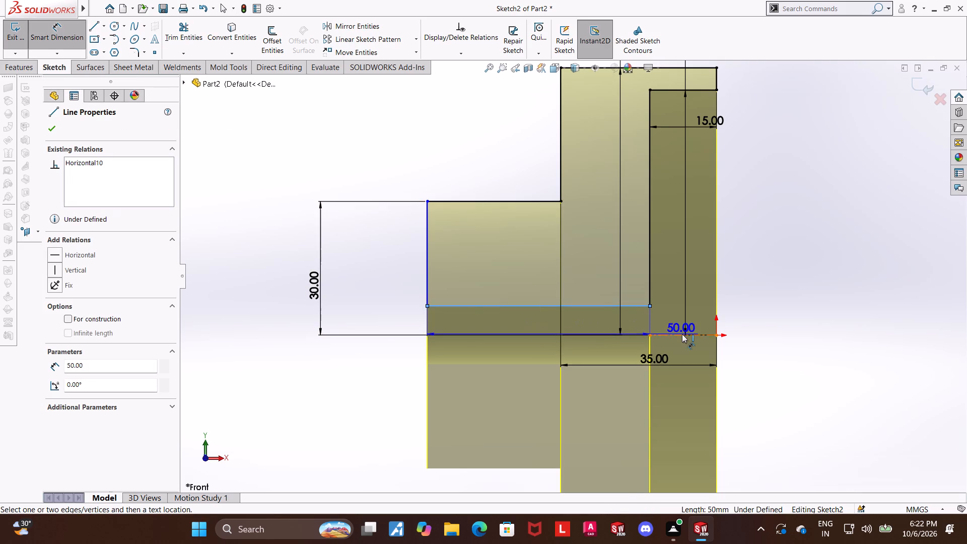
click(675, 333)
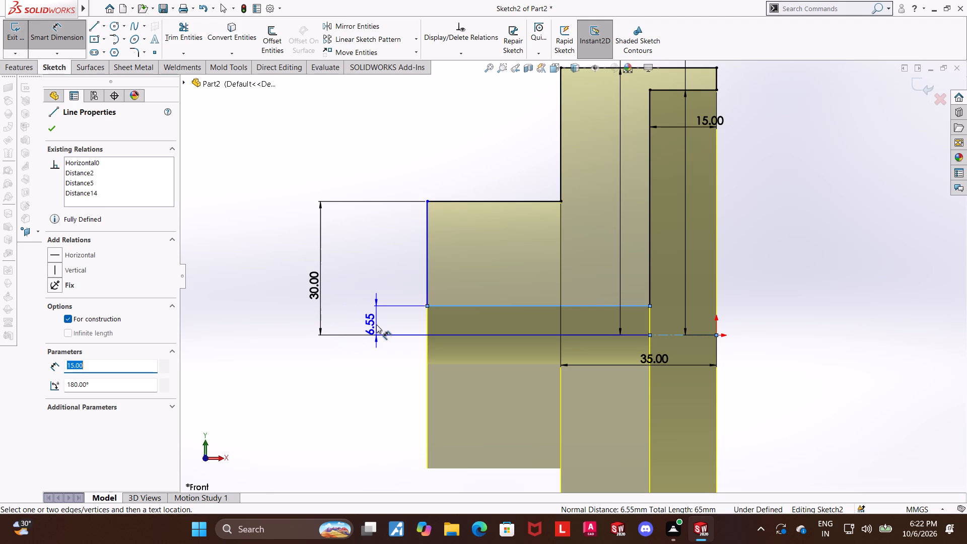
click(376, 324)
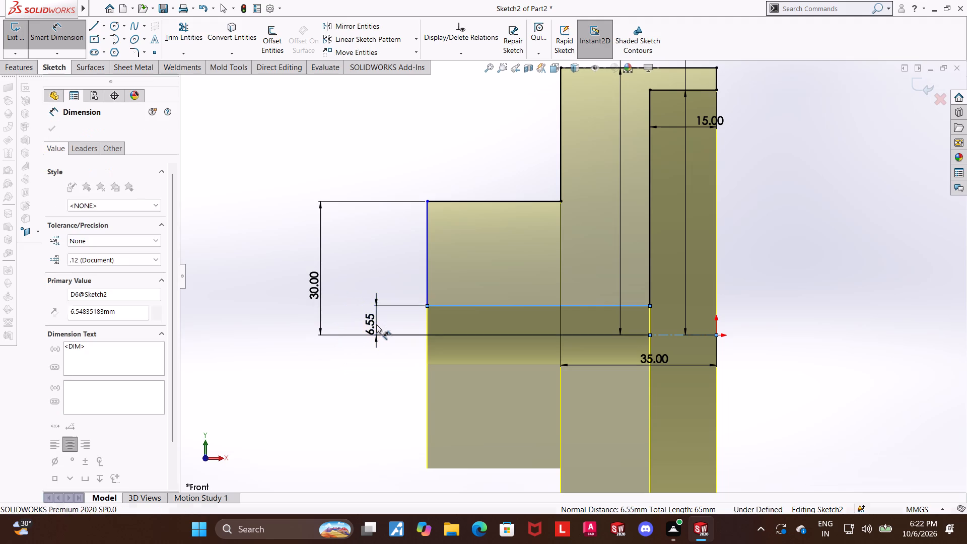
text(25/2)
key(Return)
key(Escape)
key(Escape)
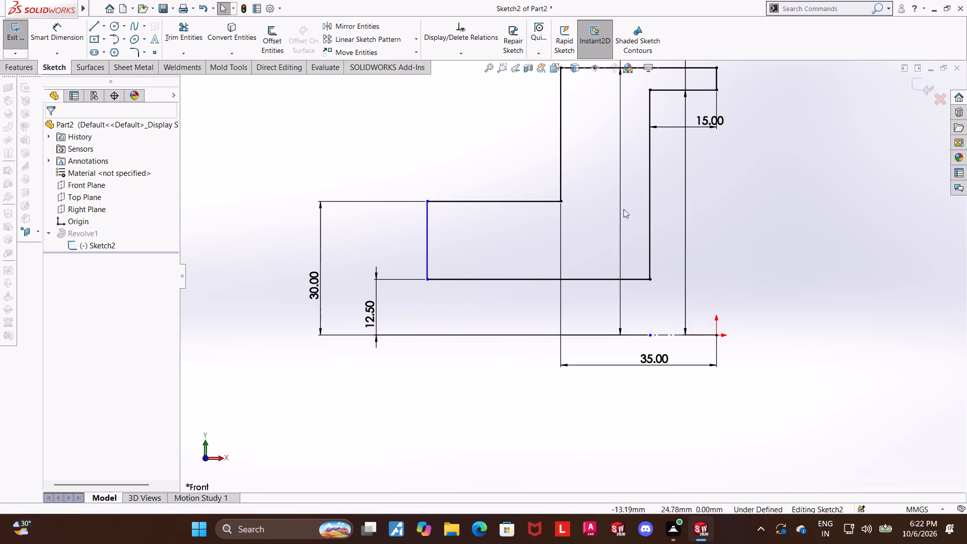
Start a Smart Dimension for the under-defined sketch profile.
click(64, 32)
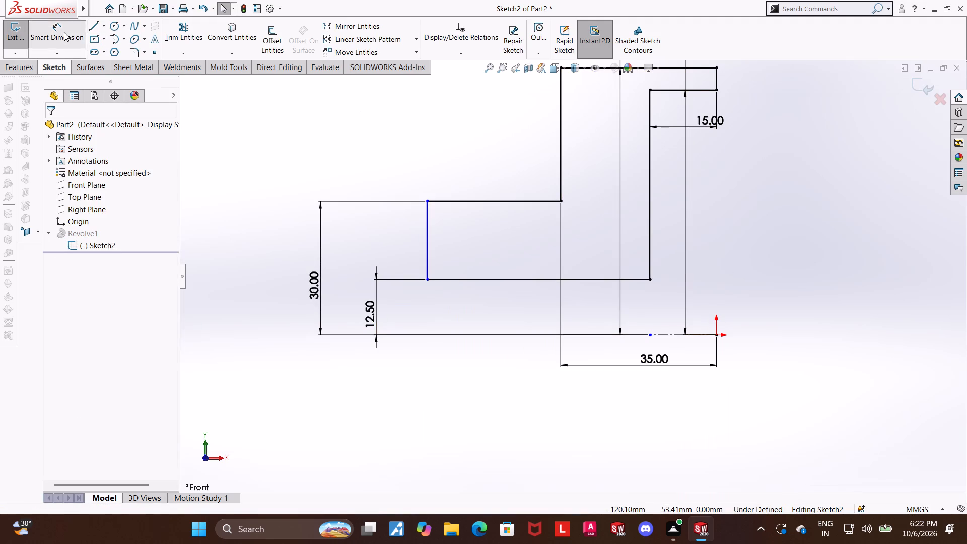
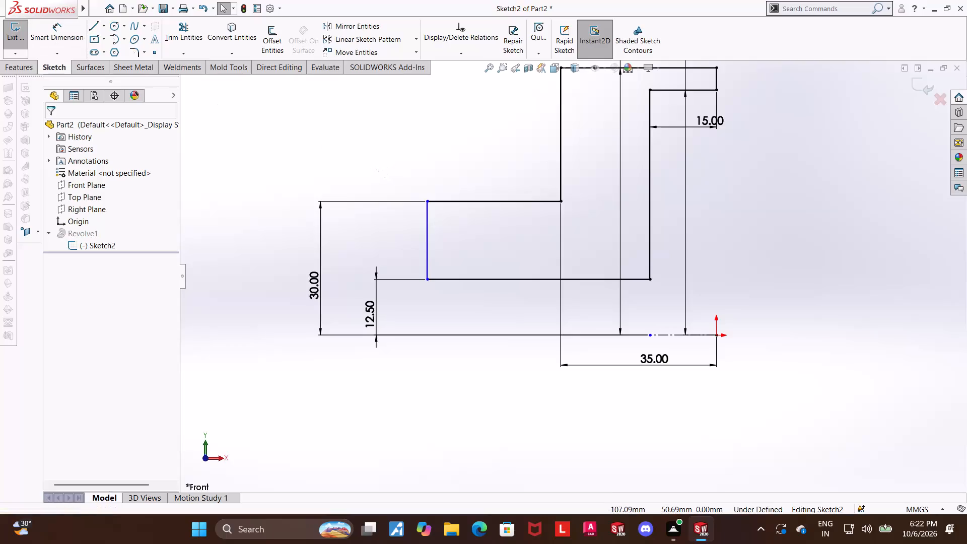
Dimension the horizontal distance from the boss's end line to the flange's outer vertical line as 30 mm.
click(70, 34)
click(425, 225)
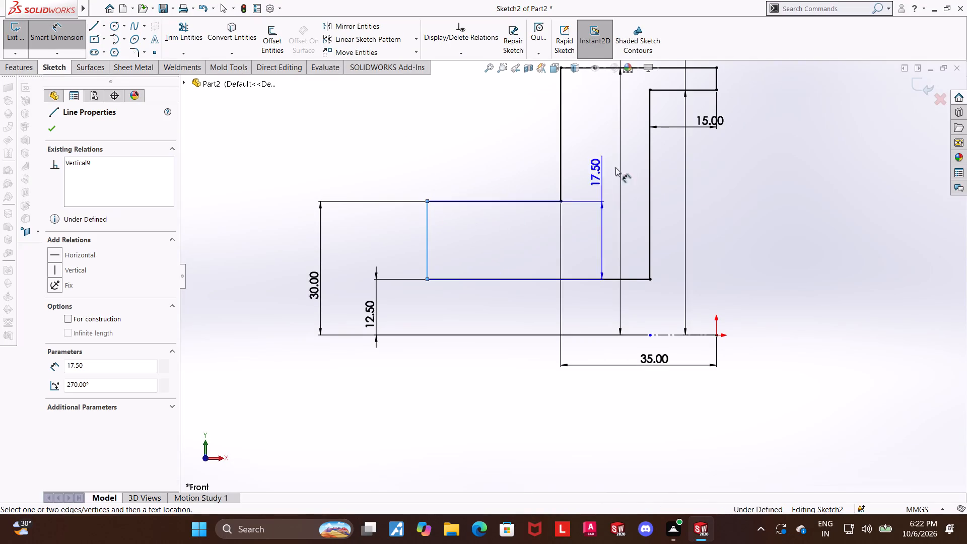
click(561, 164)
click(536, 165)
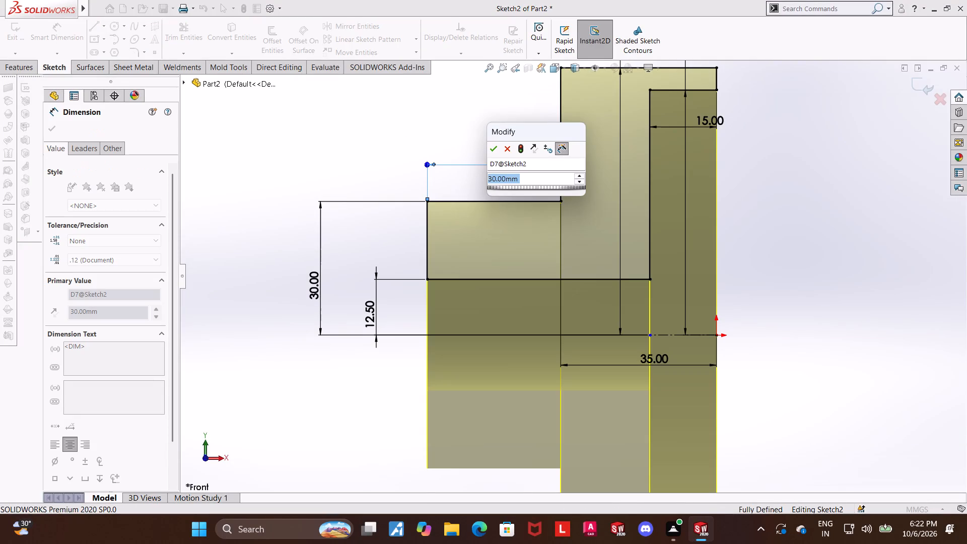
click(492, 152)
click(870, 194)
scroll(851, 198, up, 3)
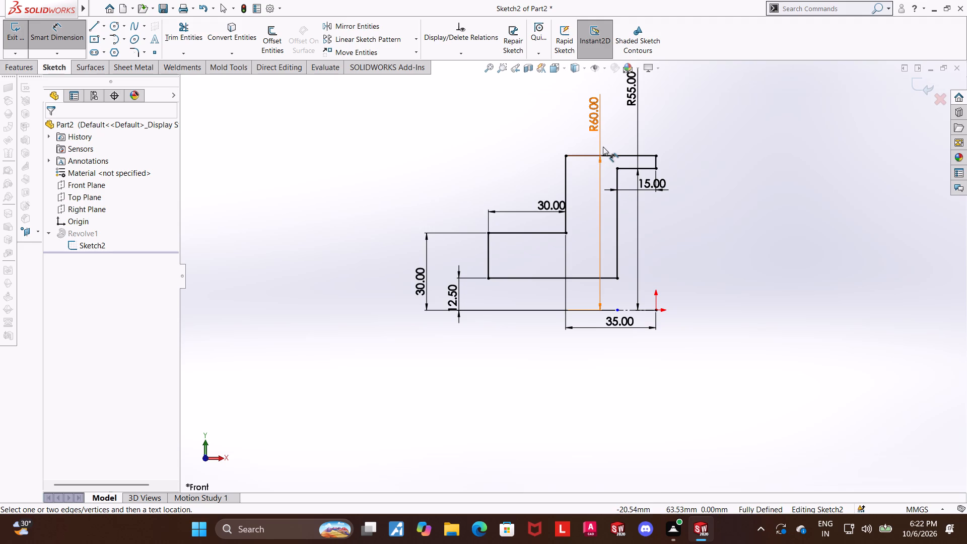
scroll(603, 147, down, 2)
scroll(603, 169, up, 2)
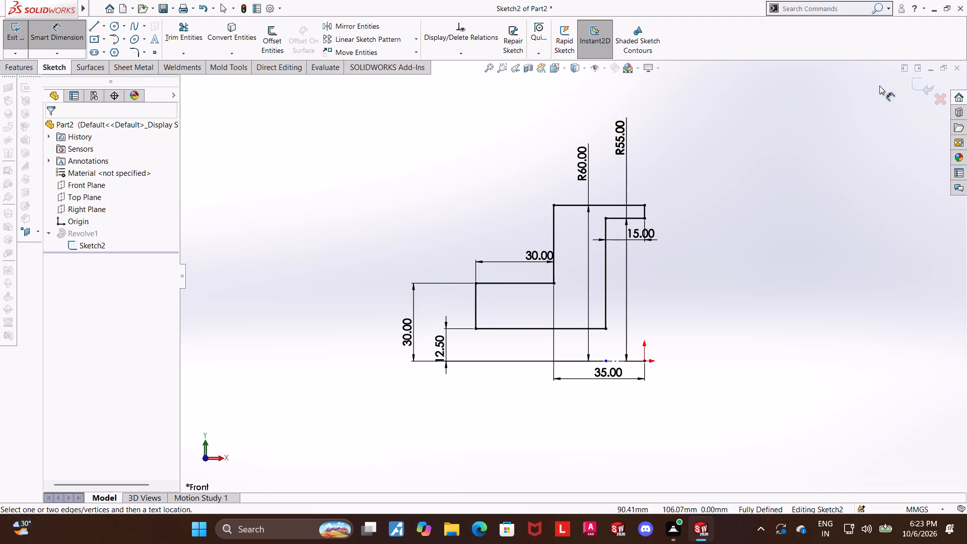
Exit the fully dimensioned profile sketch and view the resulting solid.
click(914, 92)
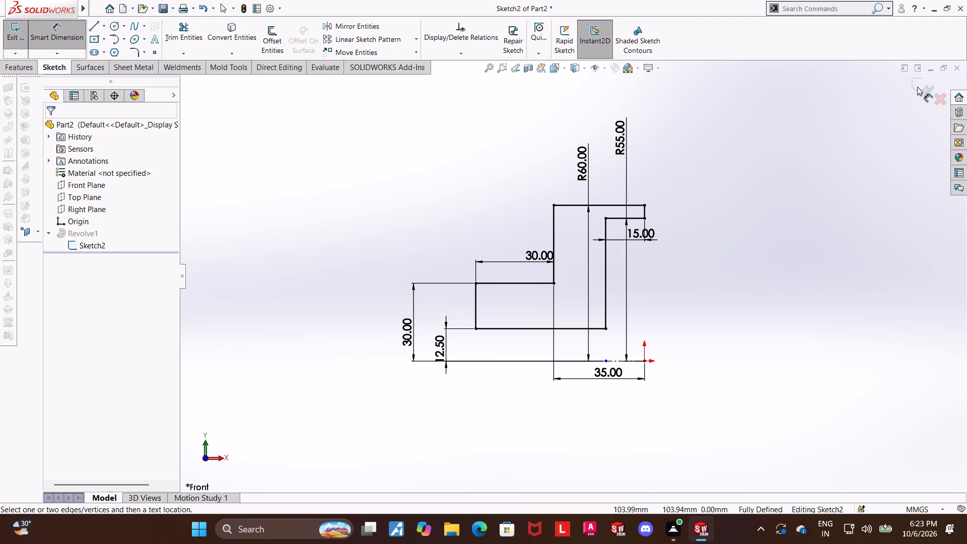
click(917, 87)
click(746, 234)
scroll(733, 285, up, 1)
middle_drag(732, 286, 758, 287)
scroll(760, 288, up, 2)
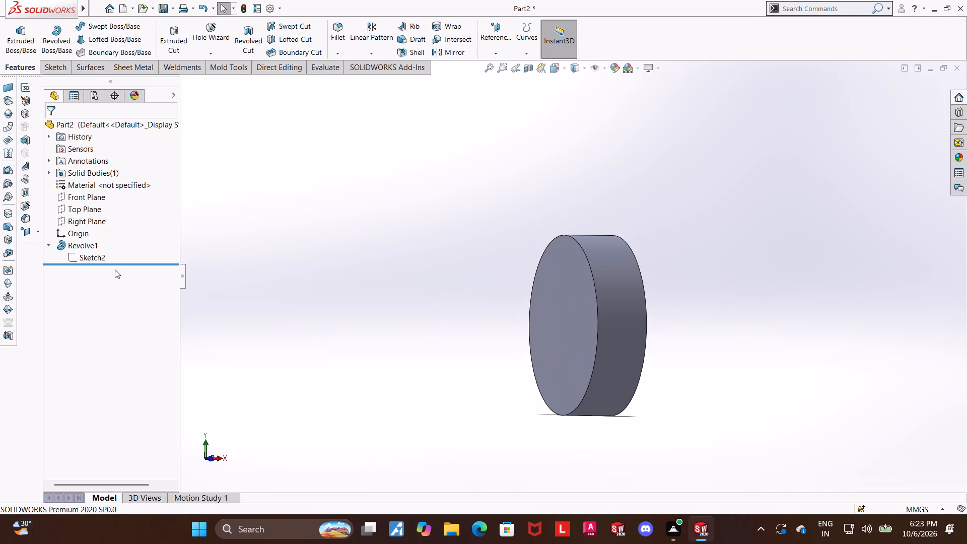
Open the existing revolve's definition and examine its axis and preview against the edited profile.
click(94, 258)
click(51, 244)
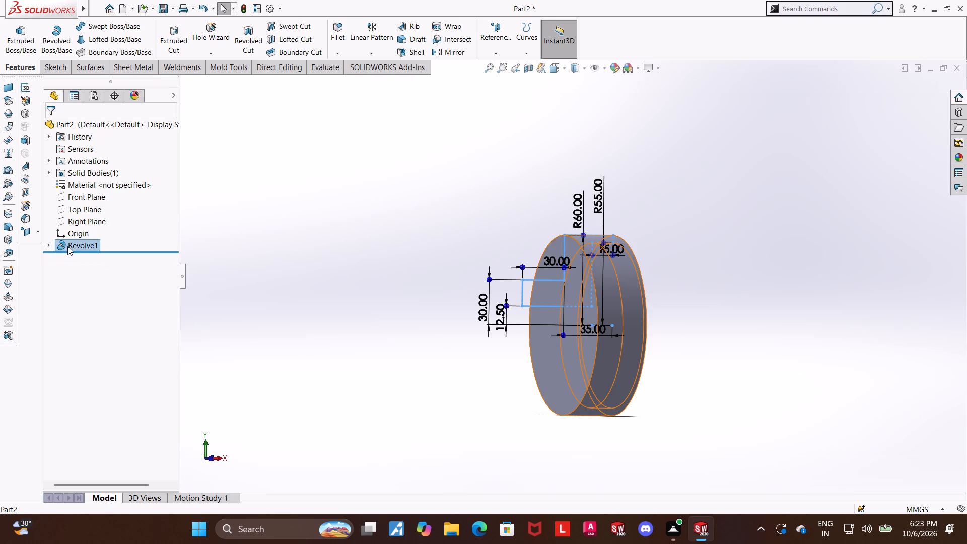
click(68, 246)
click(82, 220)
click(287, 293)
middle_drag(346, 289, 347, 306)
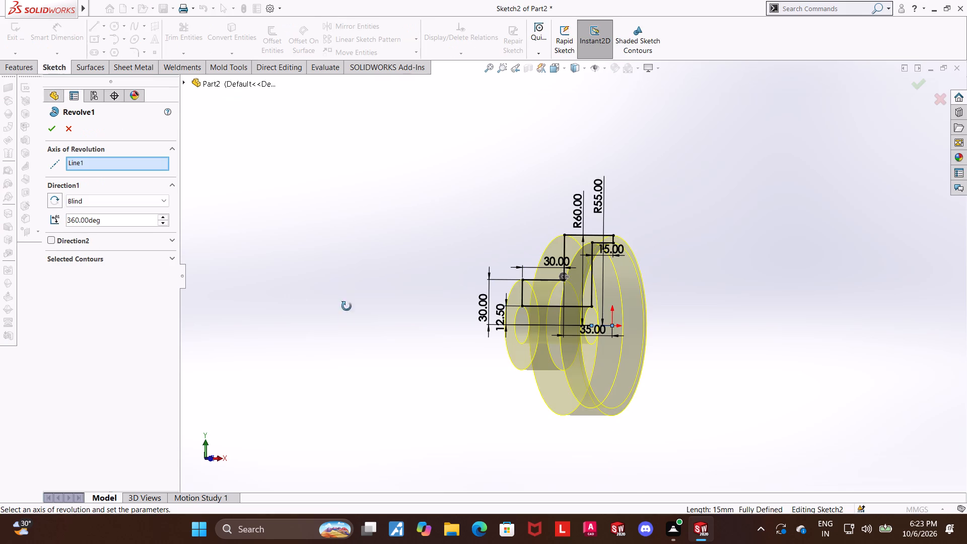
middle_drag(347, 306, 317, 312)
click(70, 131)
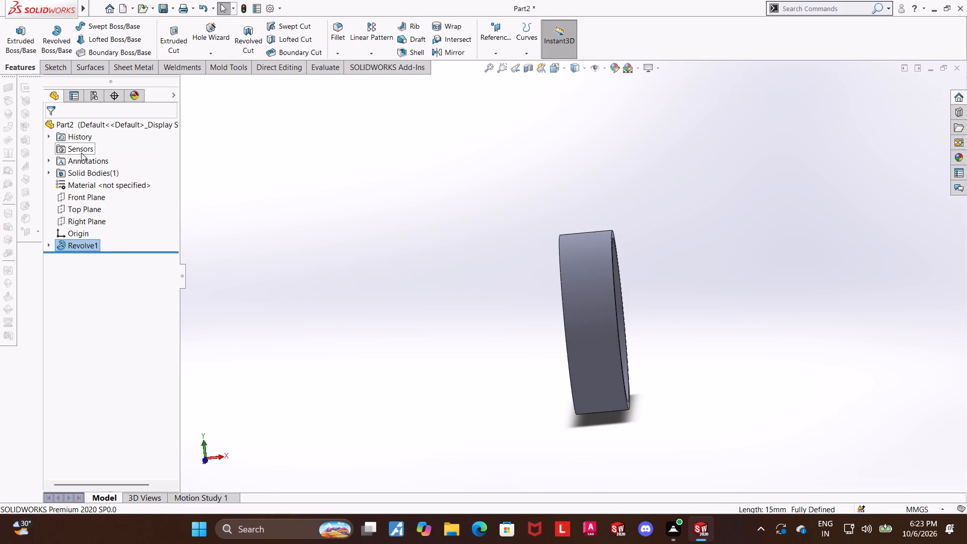
Delete the Revolve1 feature while keeping its profile sketch.
right_click(81, 240)
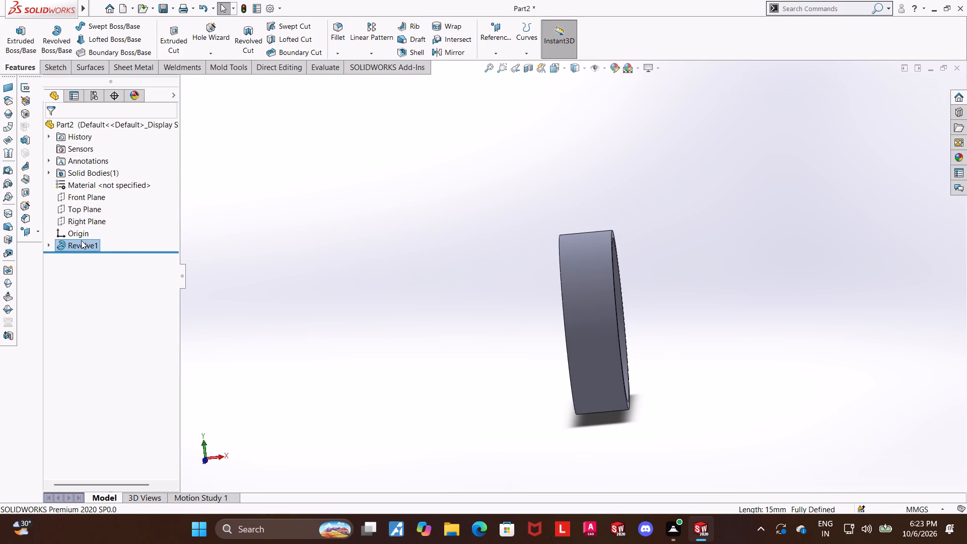
click(101, 299)
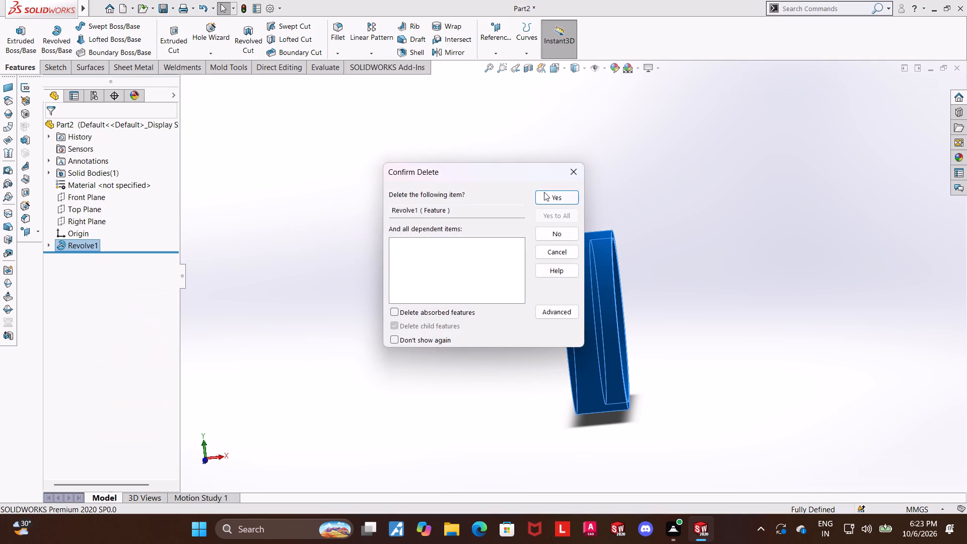
click(565, 197)
Revolve the profile sketch 360° about its short centerline as a new boss feature.
middle_drag(707, 252, 752, 275)
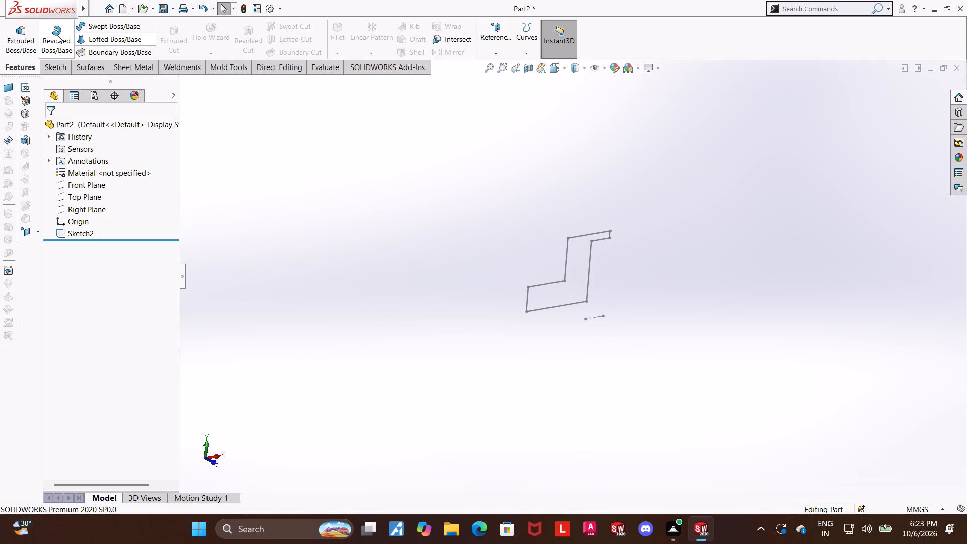
click(57, 35)
click(595, 318)
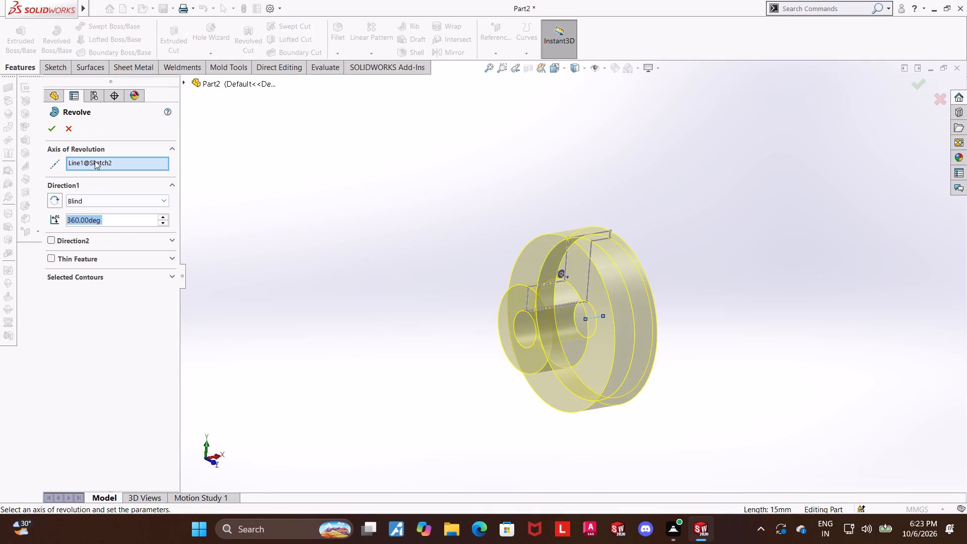
click(52, 127)
click(387, 341)
middle_drag(876, 351, 849, 298)
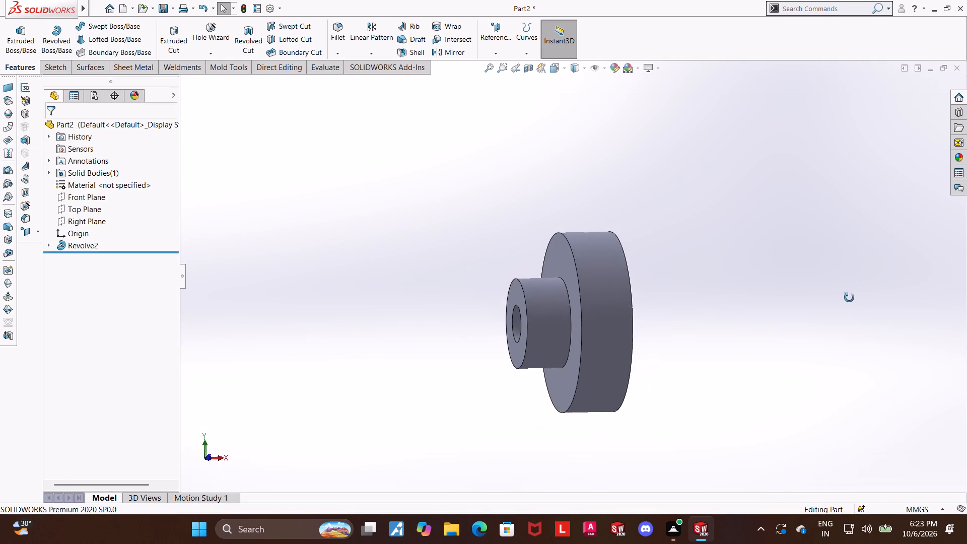
middle_drag(849, 298, 837, 298)
middle_drag(761, 314, 803, 316)
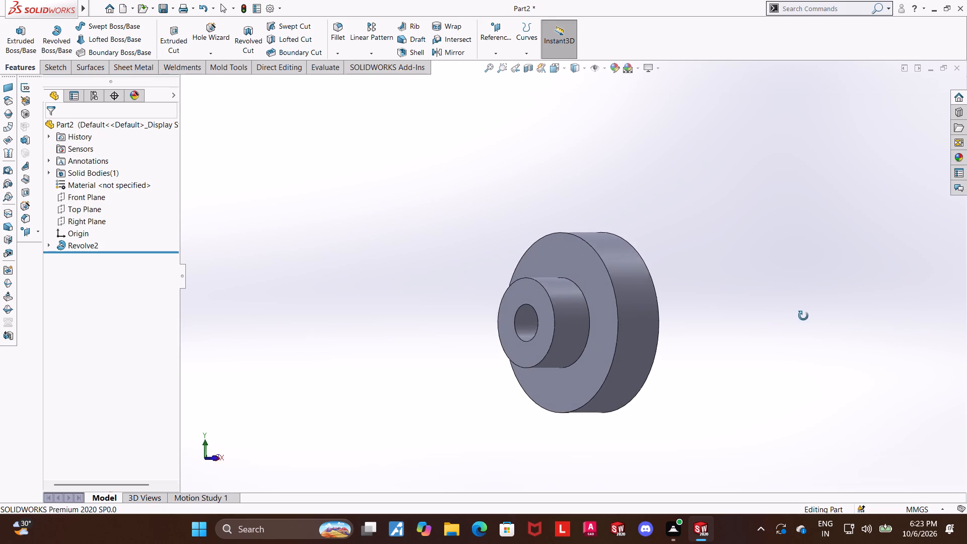
middle_drag(803, 316, 814, 327)
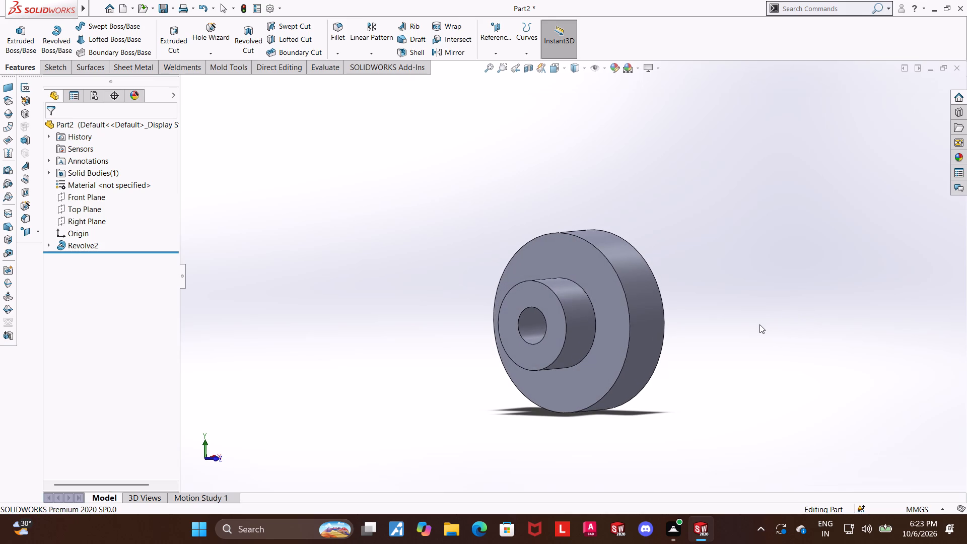
On the flange face surrounding the boss, sketch a circle about 87 mm in diameter centred on the origin.
middle_drag(629, 289, 648, 292)
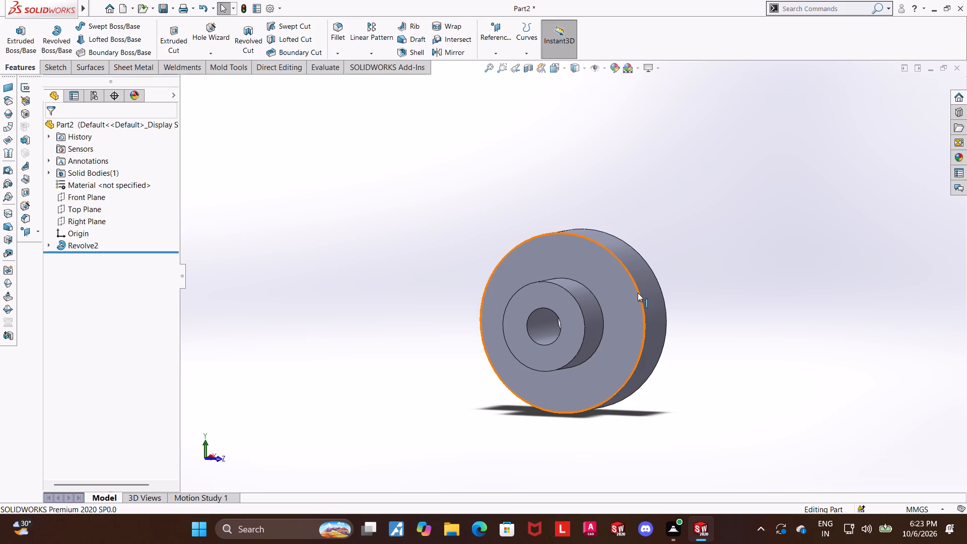
click(627, 292)
click(672, 264)
click(80, 260)
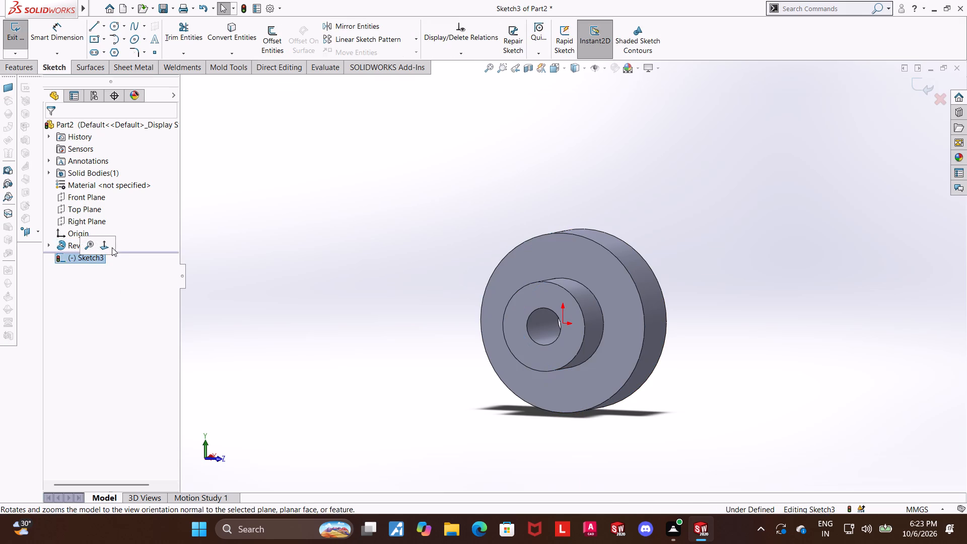
click(109, 246)
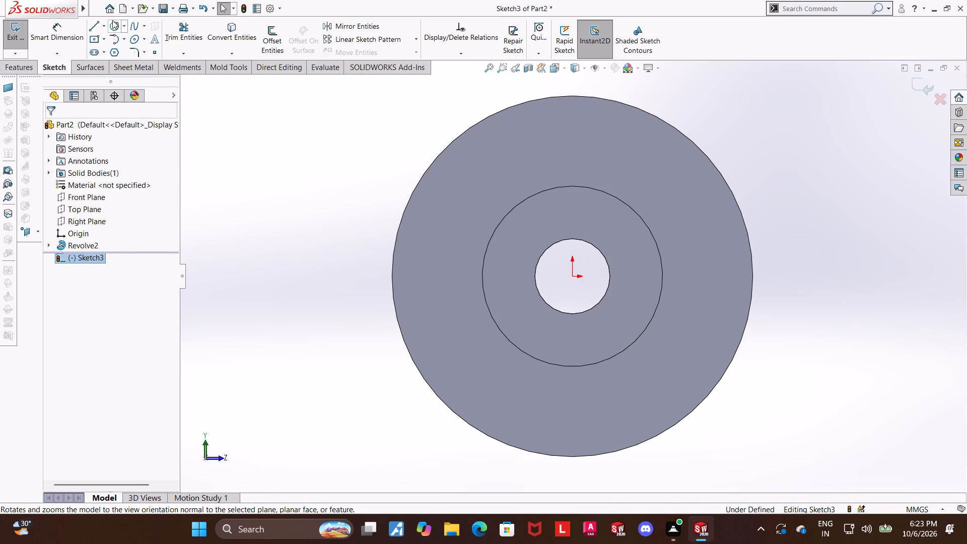
click(114, 24)
click(571, 278)
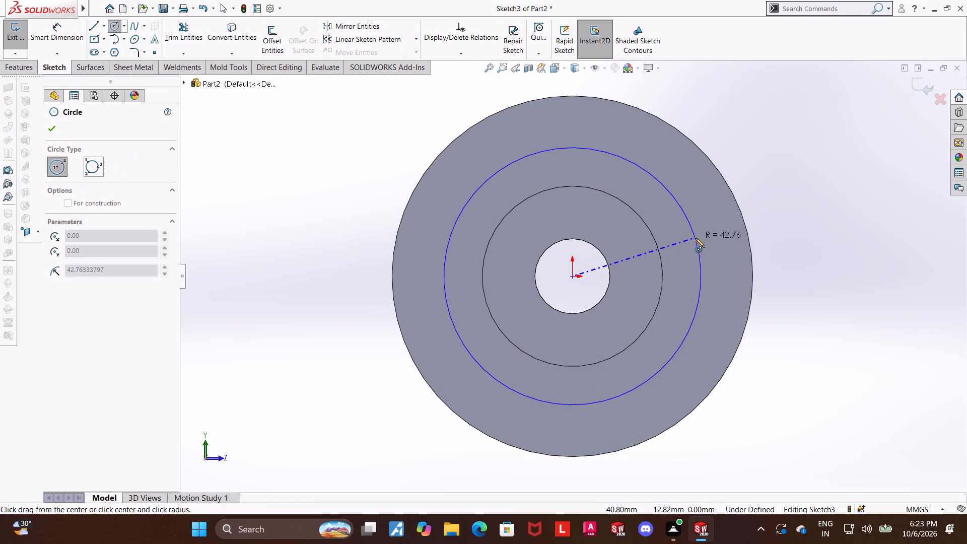
click(697, 237)
key(Escape)
key(Escape)
Dimension the new circle's diameter as 84 mm.
click(39, 34)
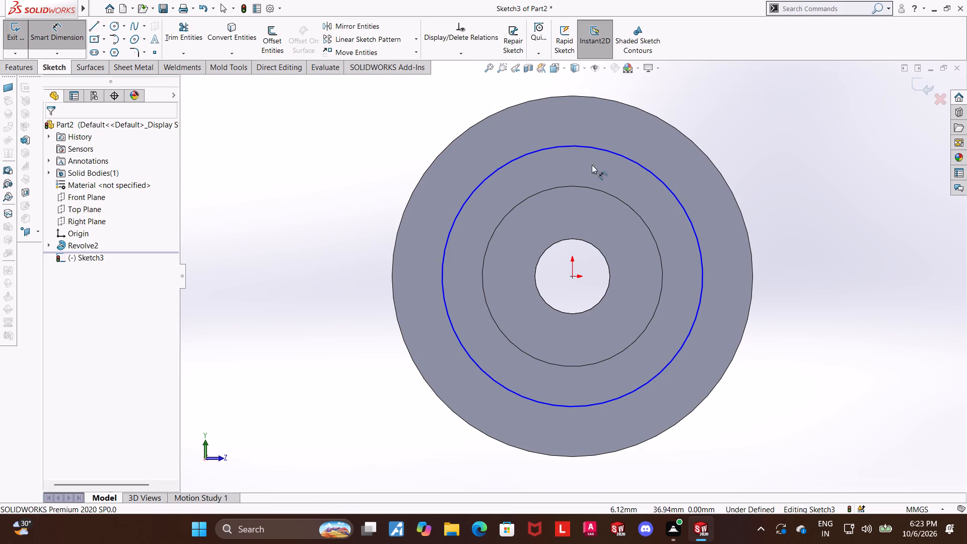
click(583, 144)
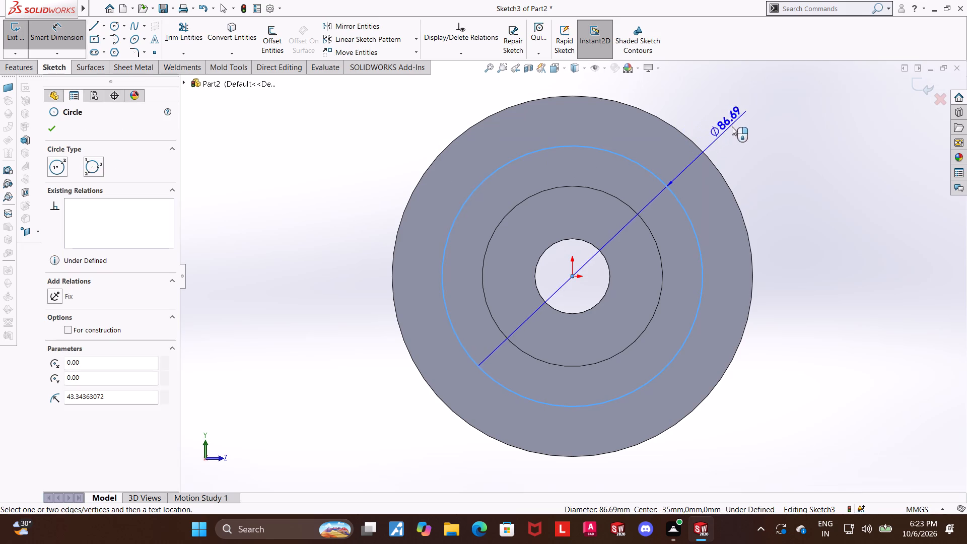
click(760, 128)
text(84)
key(Return)
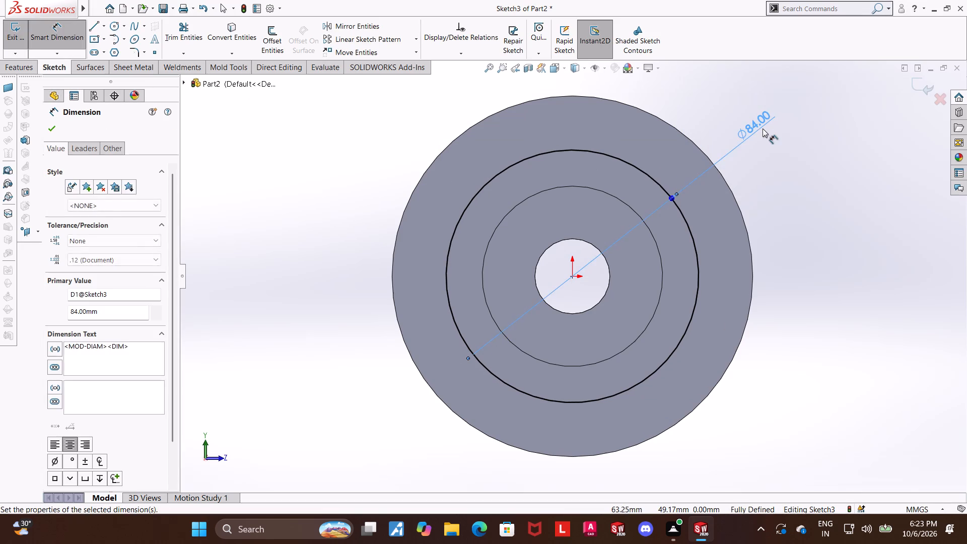
key(Escape)
key(Escape)
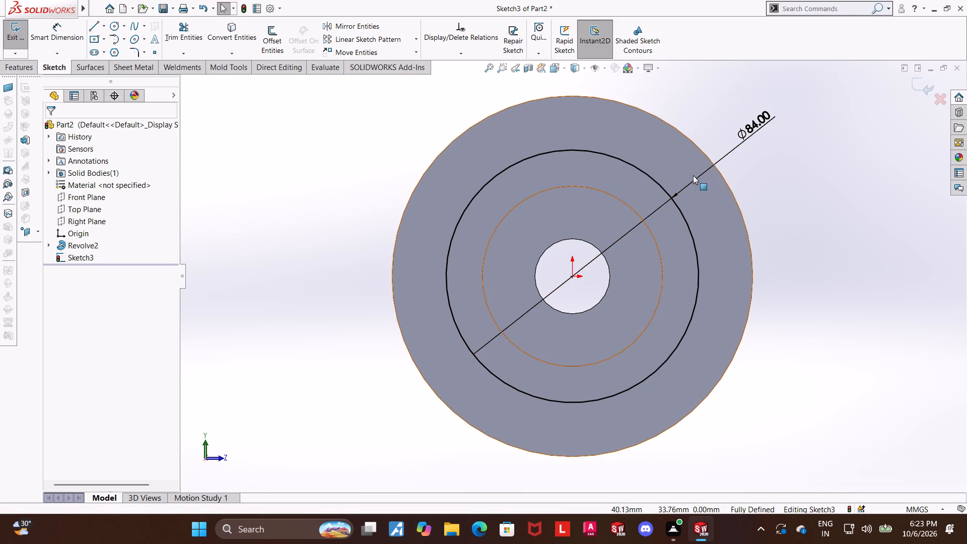
Convert the 84 mm circle to construction geometry.
right_click(675, 210)
key(Escape)
key(Escape)
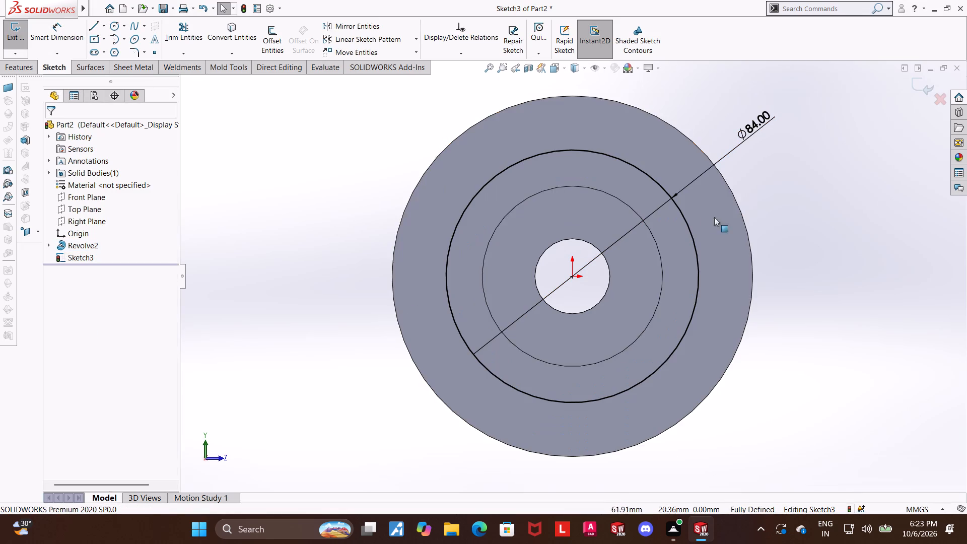
right_click(677, 210)
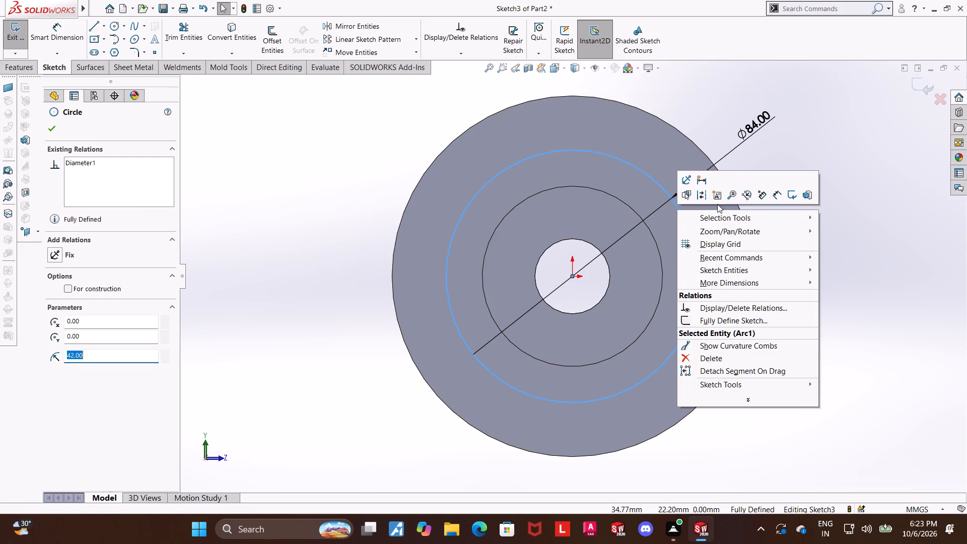
click(704, 197)
click(825, 198)
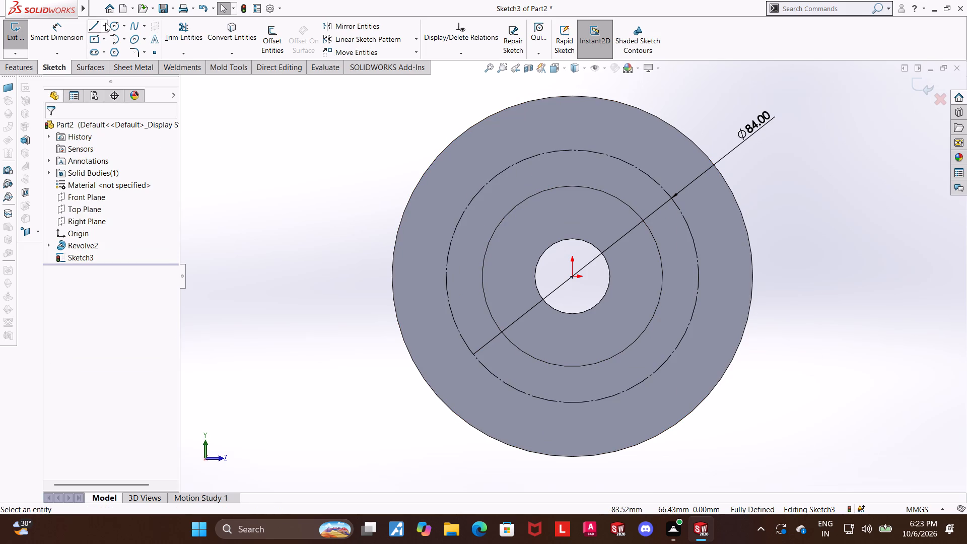
Sketch a circle about 21 mm in diameter centred on the construction circle, horizontally level with the origin on its +Z side.
click(113, 24)
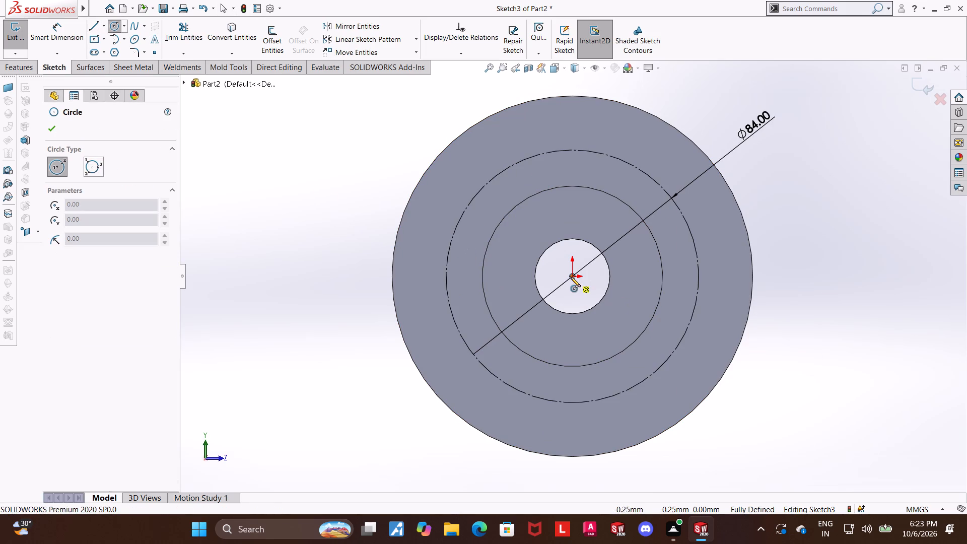
click(699, 275)
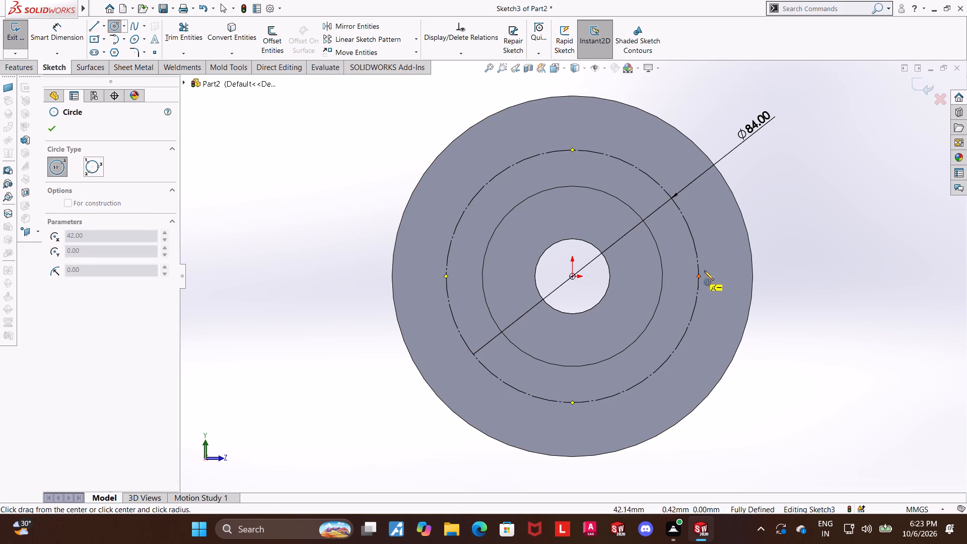
click(723, 255)
key(Escape)
key(Escape)
Dimension the small hole circle's diameter as 10 mm.
click(71, 30)
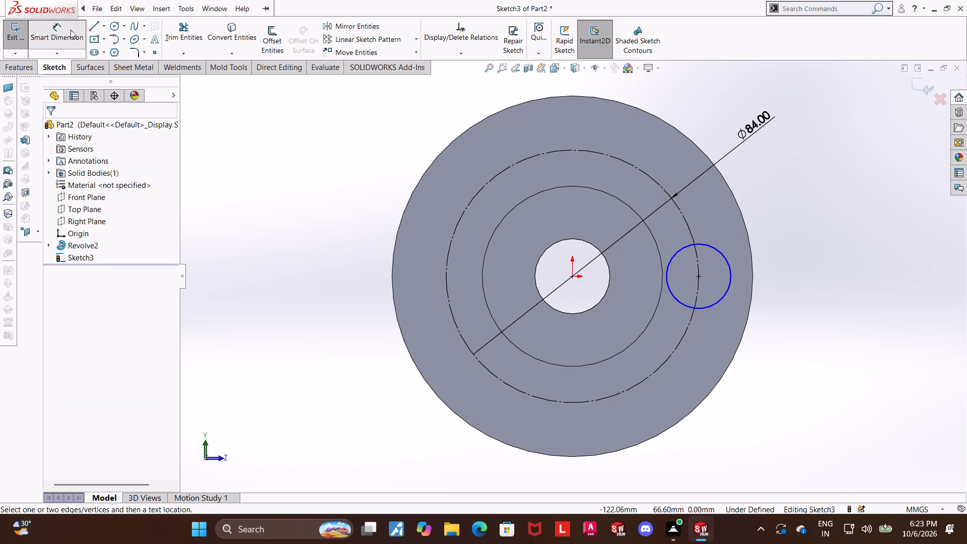
click(712, 308)
click(716, 319)
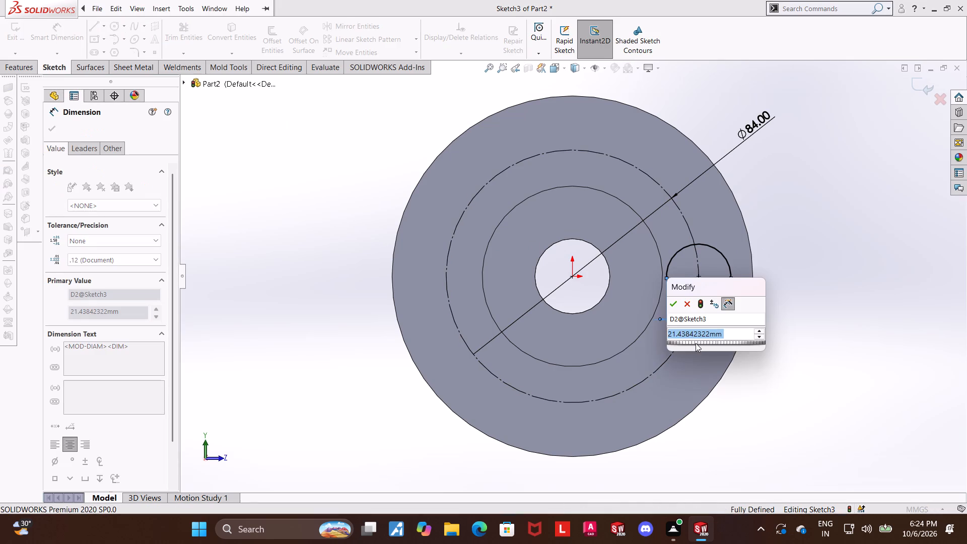
text(10)
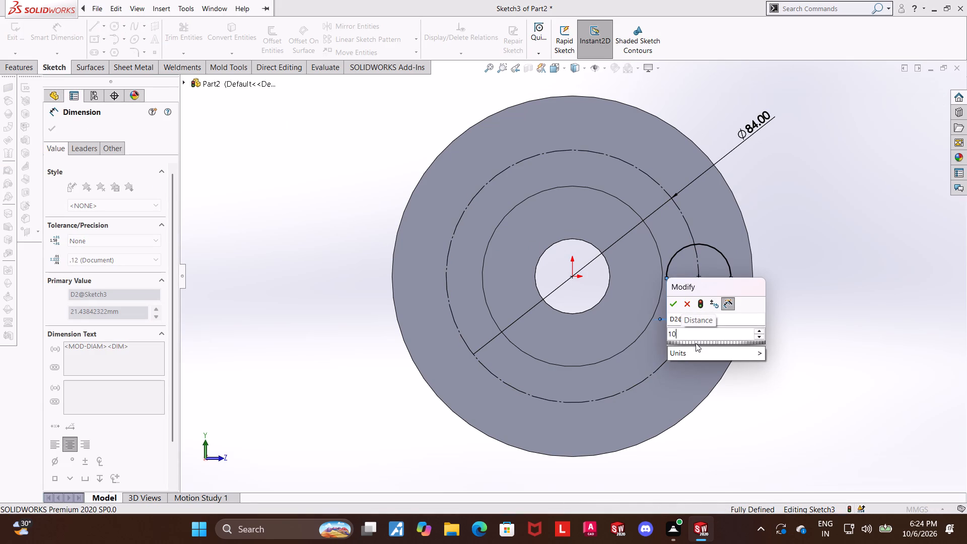
key(Return)
key(Escape)
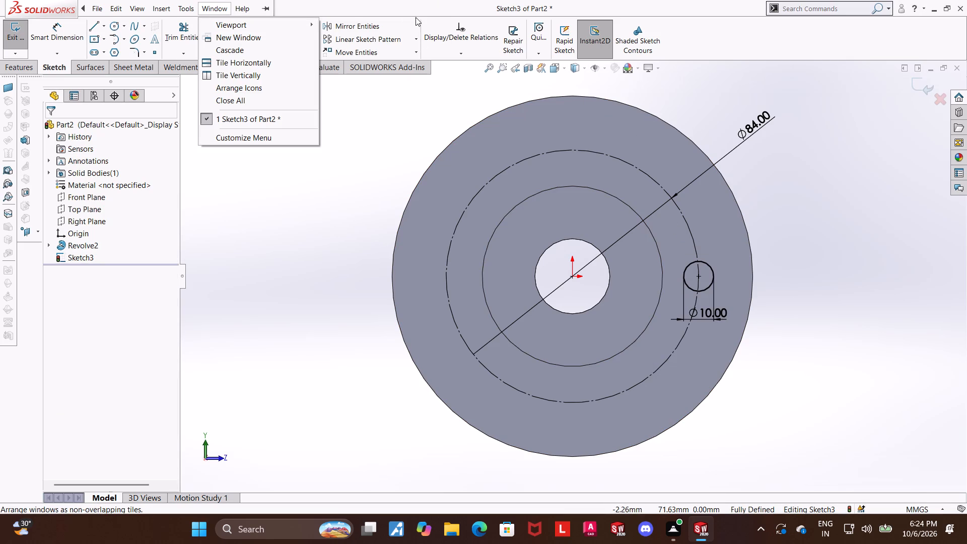
Create a circular sketch pattern of the 10 mm circle about the origin with 4 equally spaced instances over 360 degrees.
click(418, 35)
click(400, 64)
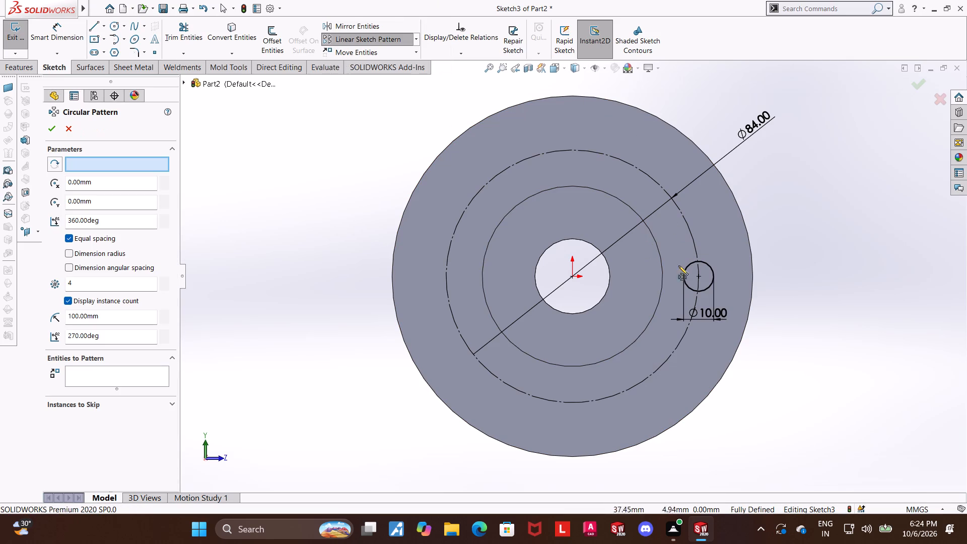
click(571, 279)
double_click(573, 277)
double_click(149, 167)
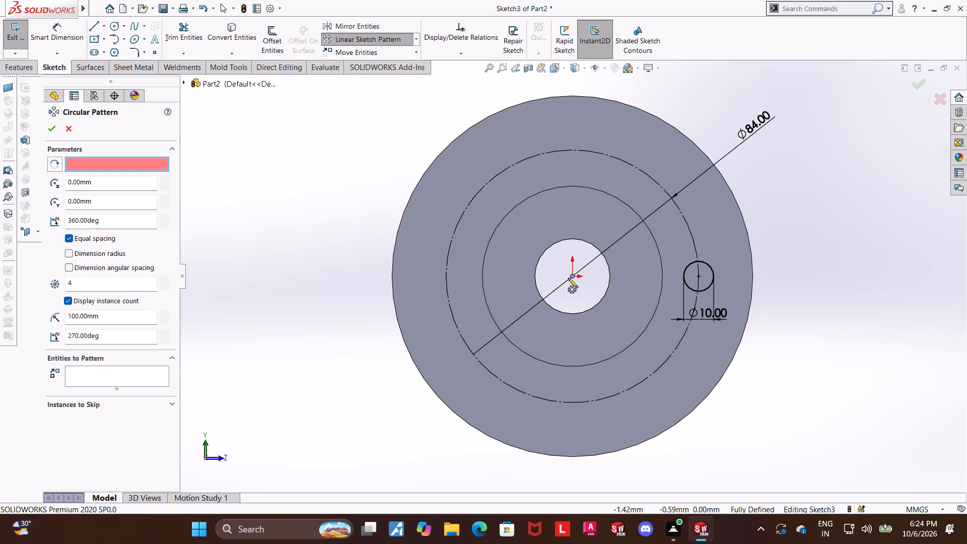
click(572, 277)
click(96, 384)
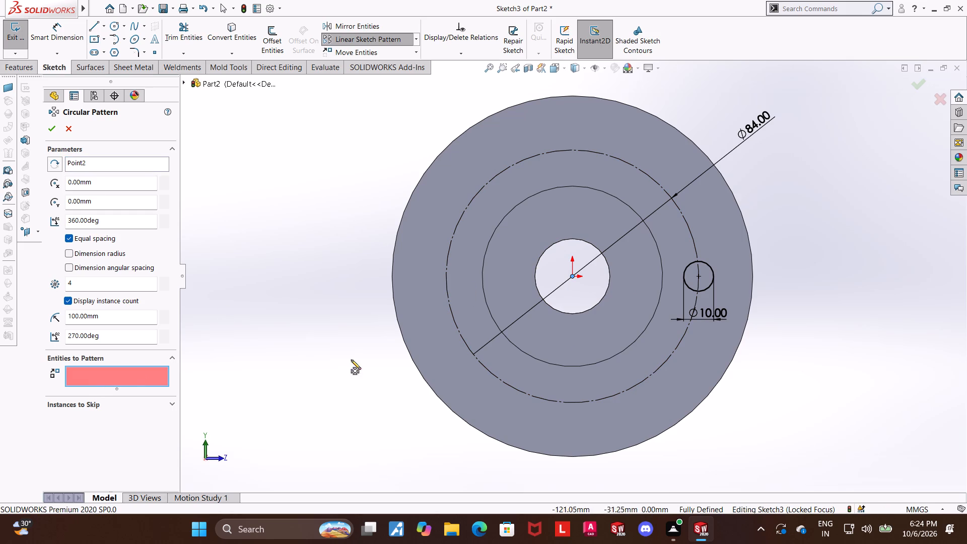
click(714, 275)
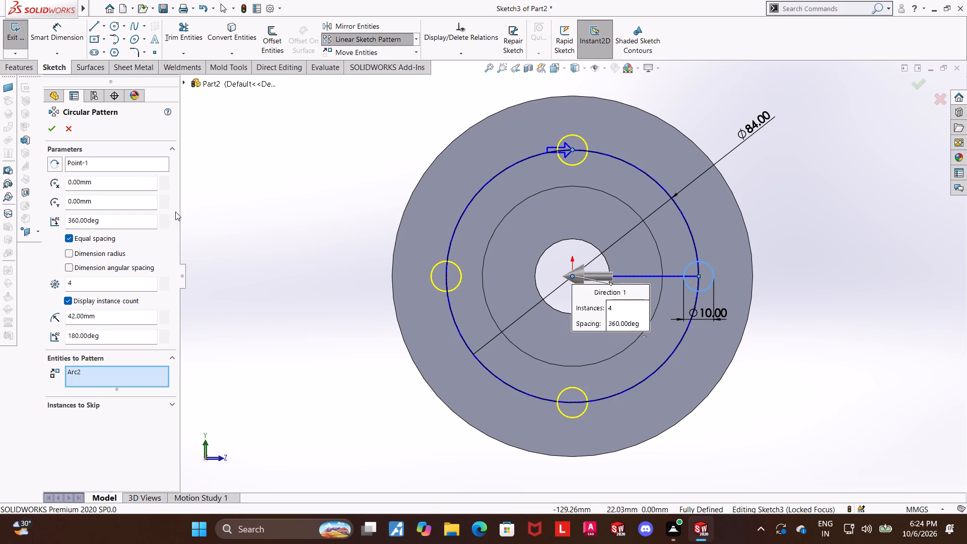
click(52, 132)
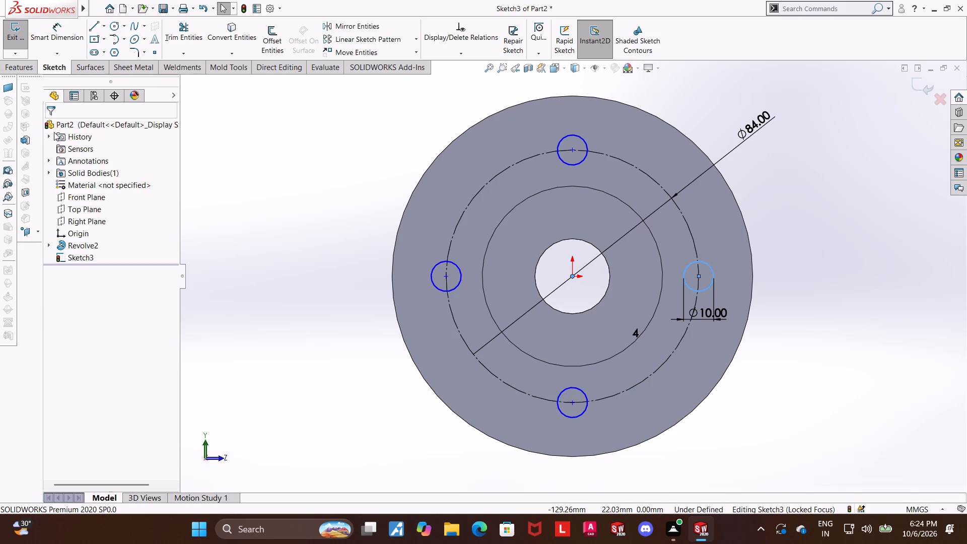
click(790, 187)
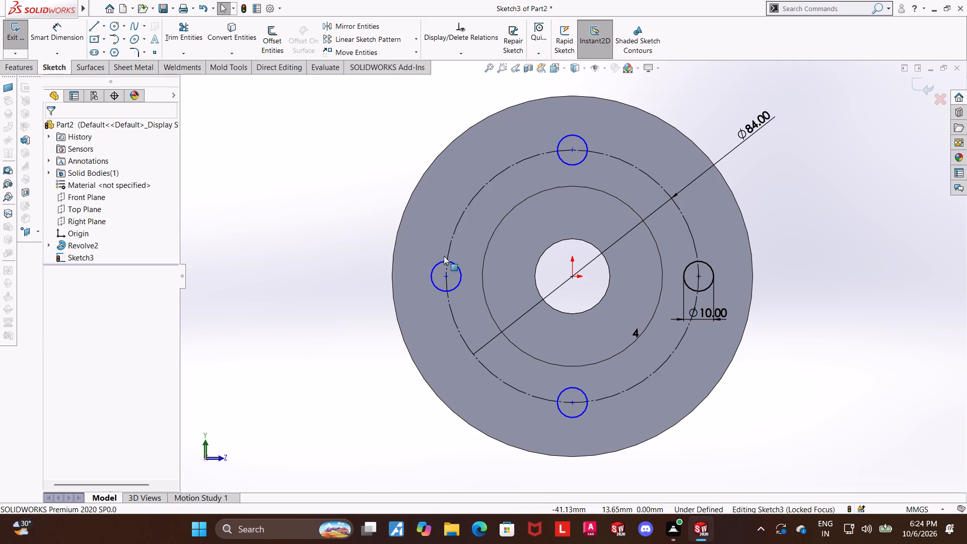
Make the centres of the three patterned hole circles coincident with the 84 mm construction circle.
click(447, 276)
ctrl+click(453, 230)
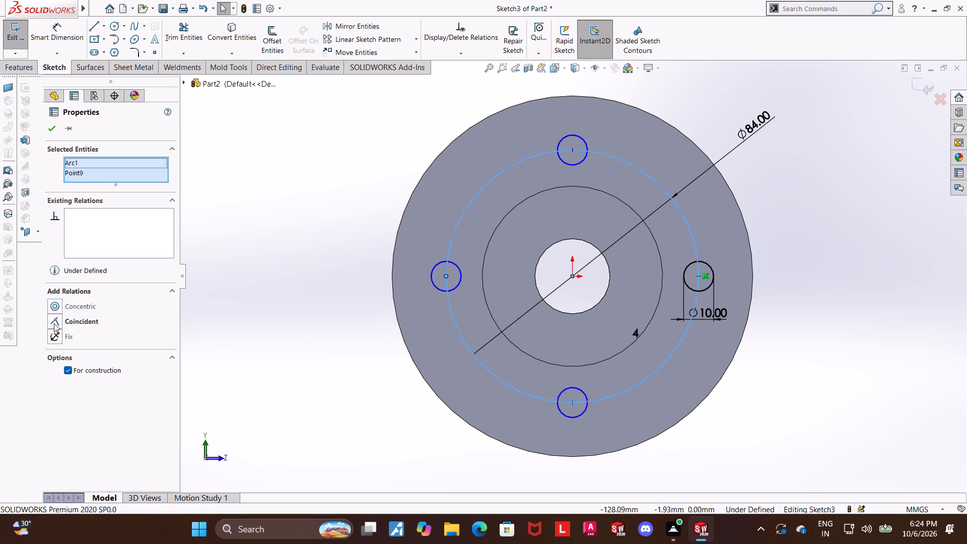
click(50, 320)
click(275, 231)
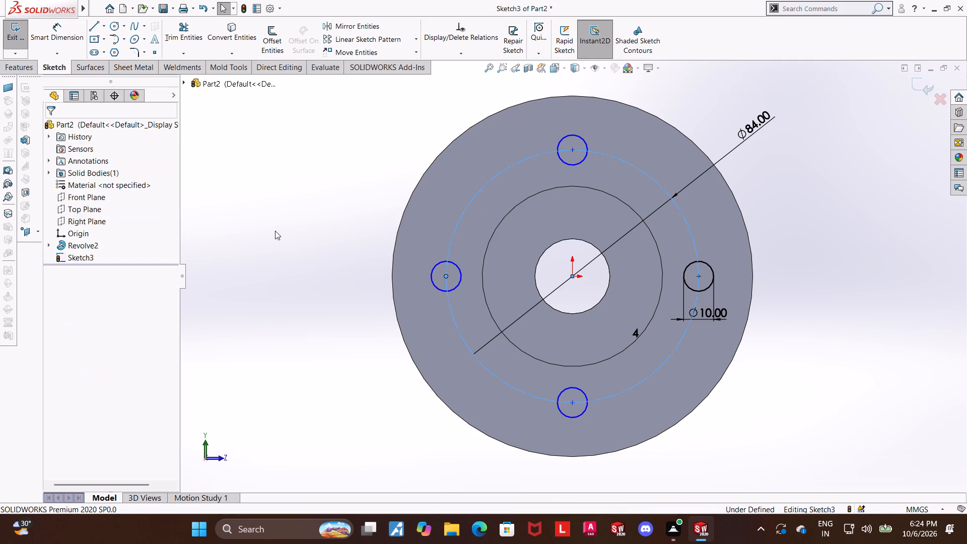
click(572, 151)
ctrl+click(601, 151)
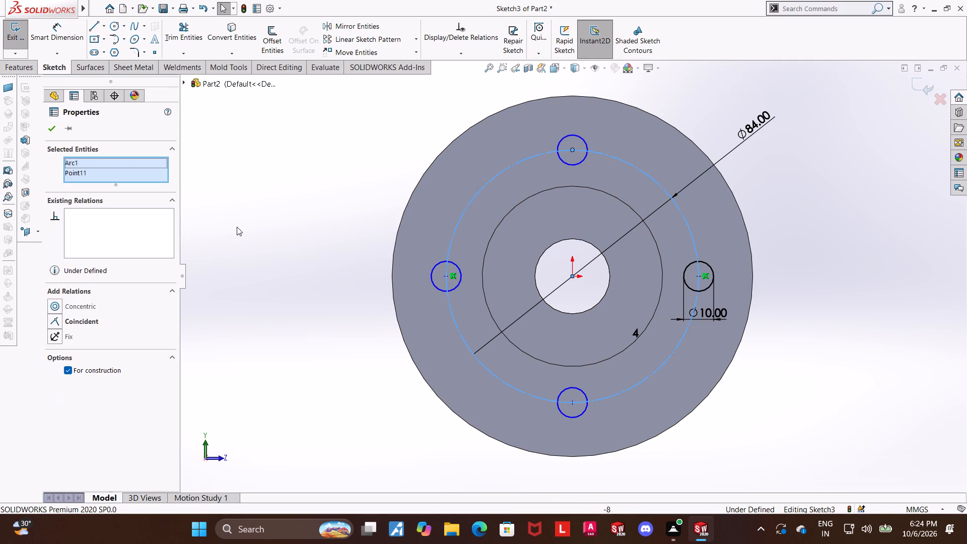
click(56, 319)
click(242, 307)
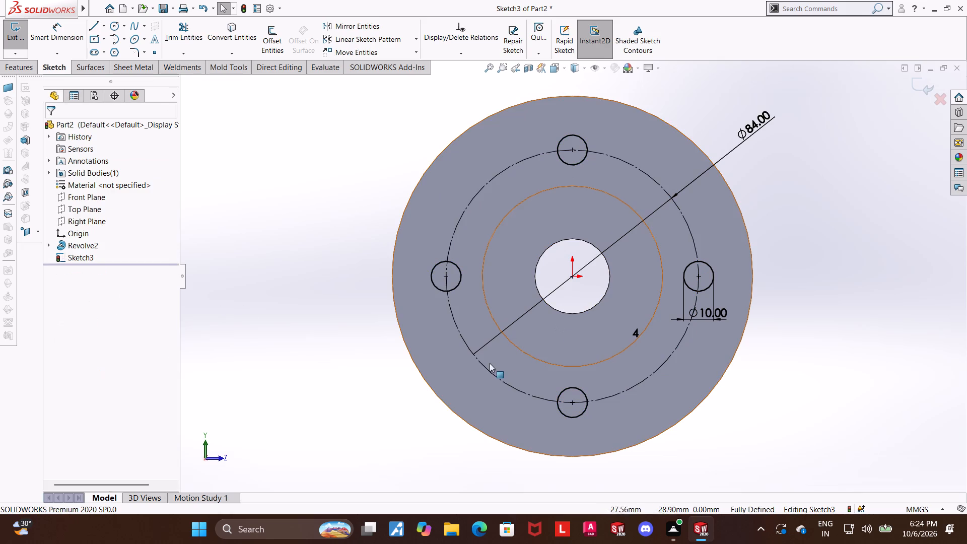
click(574, 402)
ctrl+click(539, 396)
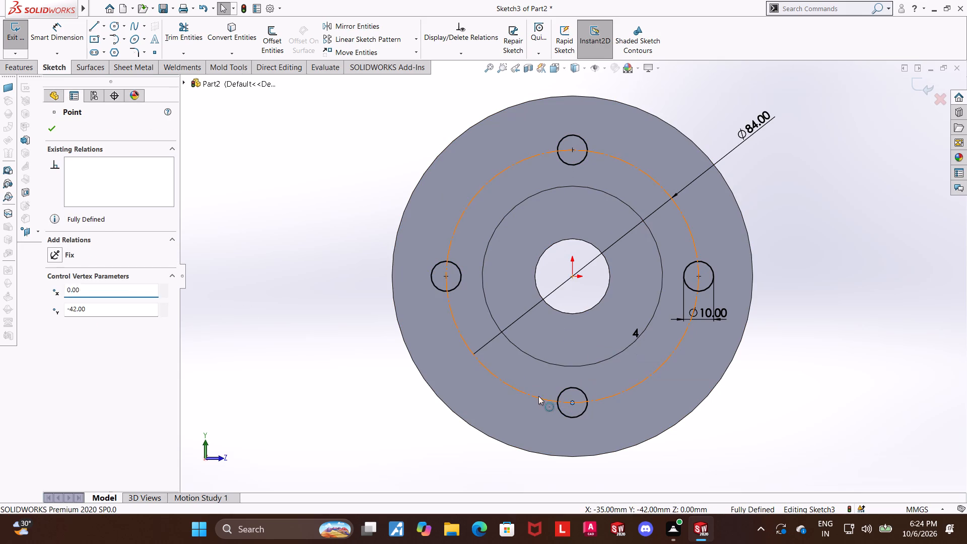
click(52, 326)
click(284, 361)
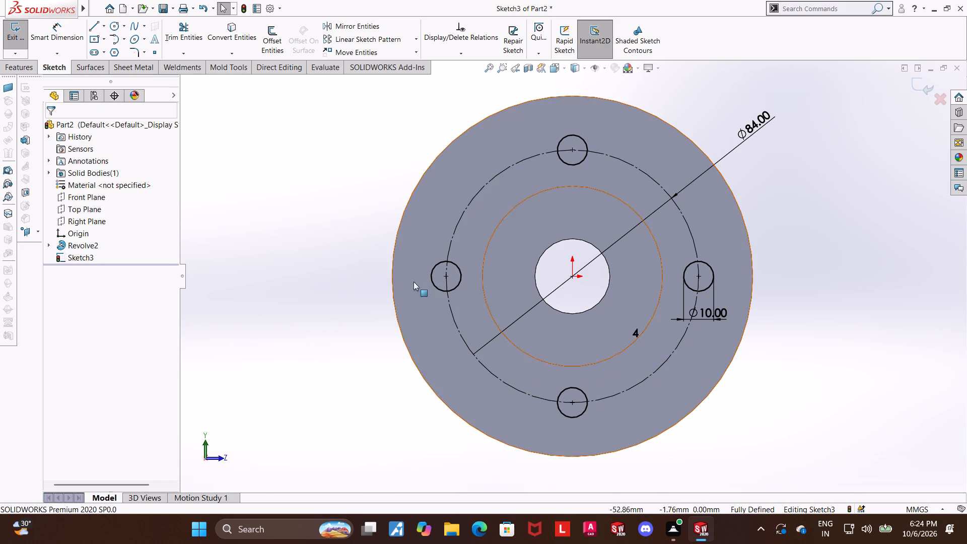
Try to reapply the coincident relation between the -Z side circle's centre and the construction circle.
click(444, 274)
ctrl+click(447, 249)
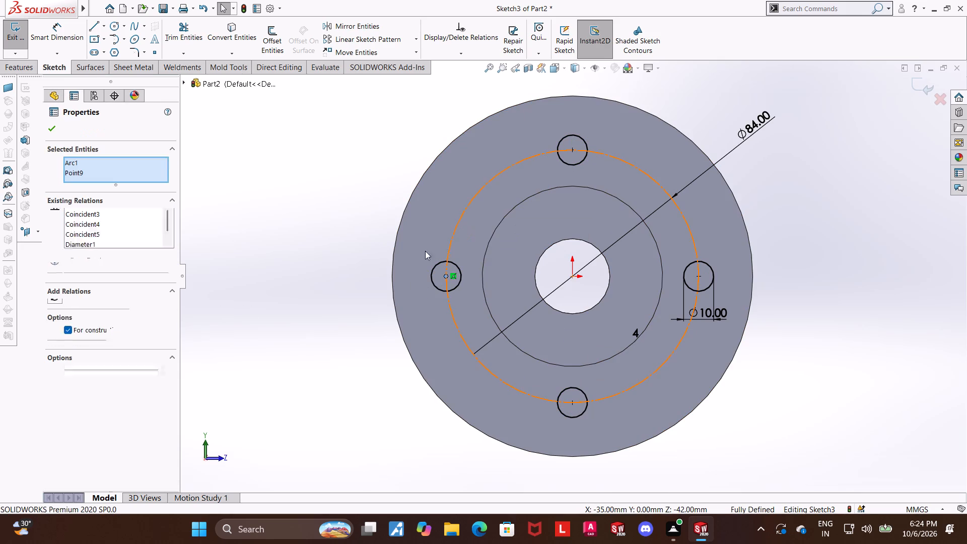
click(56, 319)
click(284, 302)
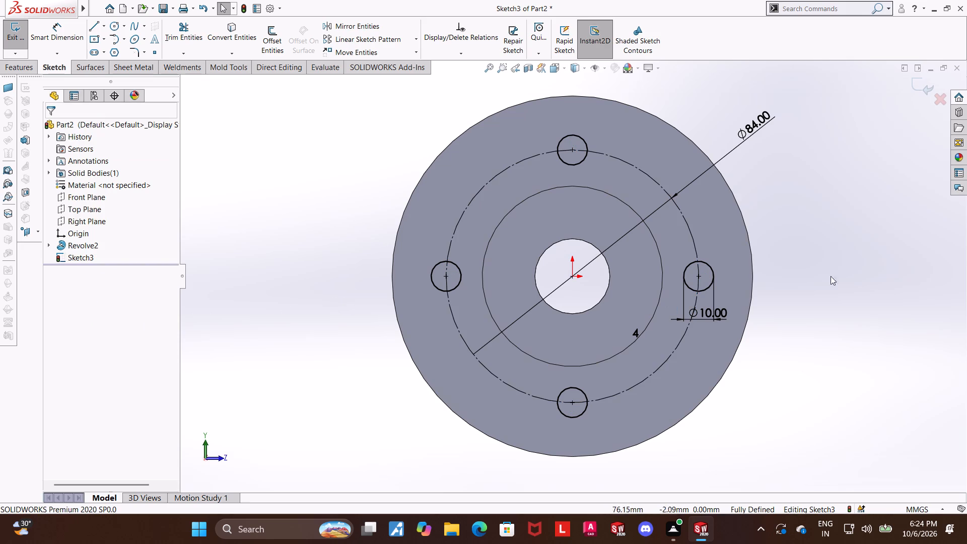
Exit the sketch and cut-extrude the four 10 mm circles through the flange with the Up To Next end condition.
click(927, 90)
middle_drag(379, 140, 363, 155)
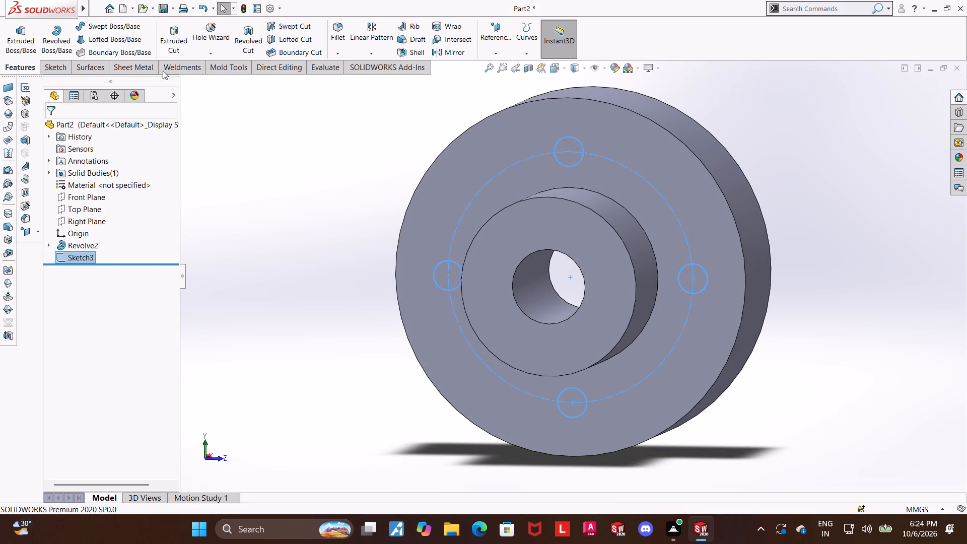
click(174, 31)
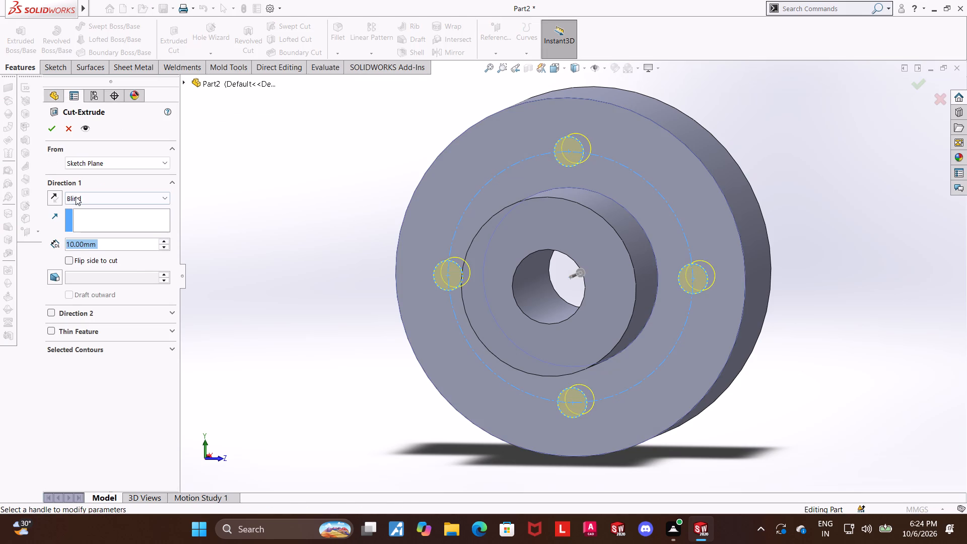
click(79, 196)
click(82, 232)
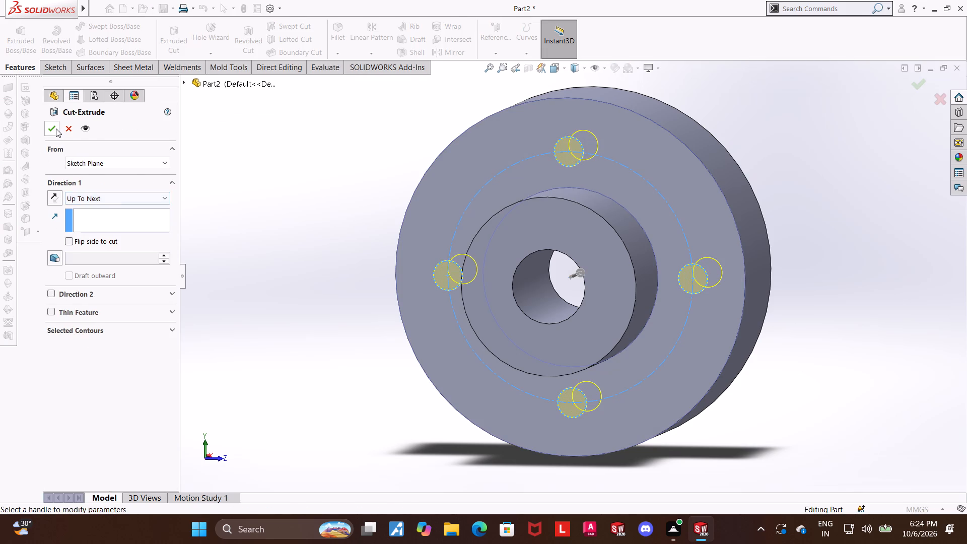
click(56, 128)
click(303, 248)
scroll(302, 233, up, 1)
middle_click(302, 232)
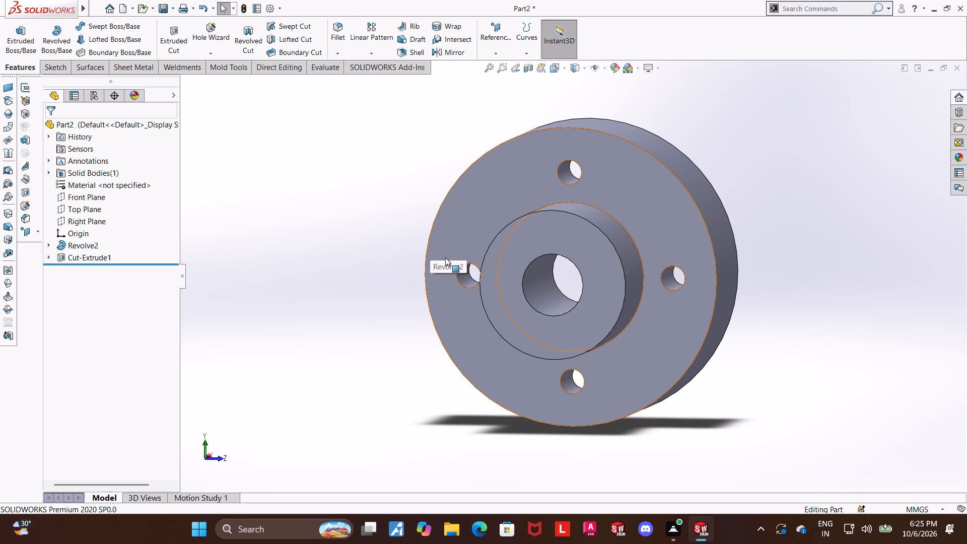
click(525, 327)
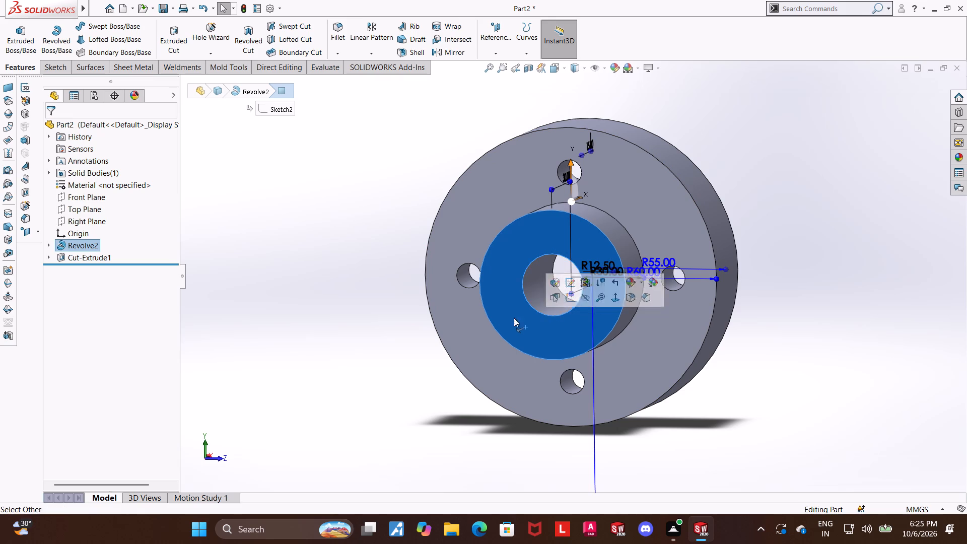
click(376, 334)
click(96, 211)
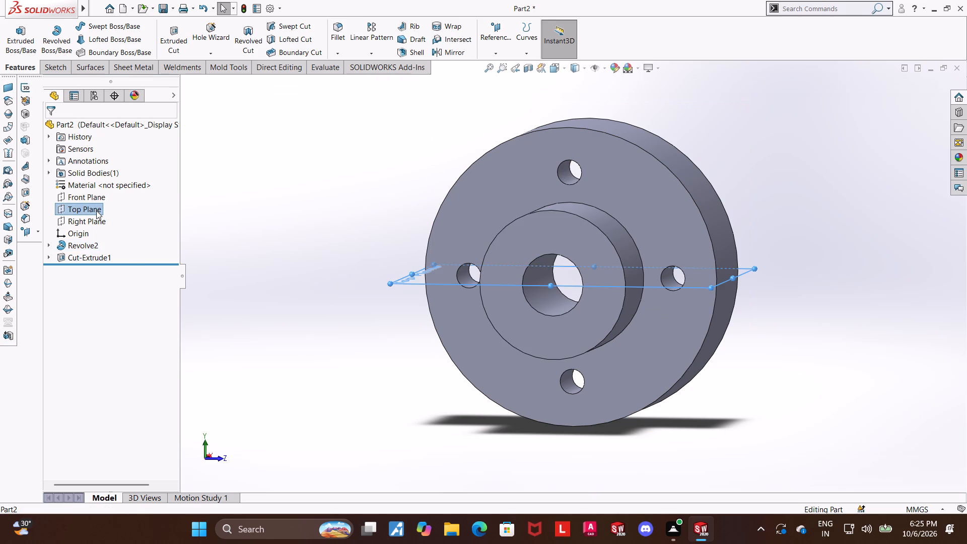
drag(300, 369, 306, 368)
Start a sketch on the boss's end face and draw a circle about 46 mm in diameter centred on the origin.
click(531, 329)
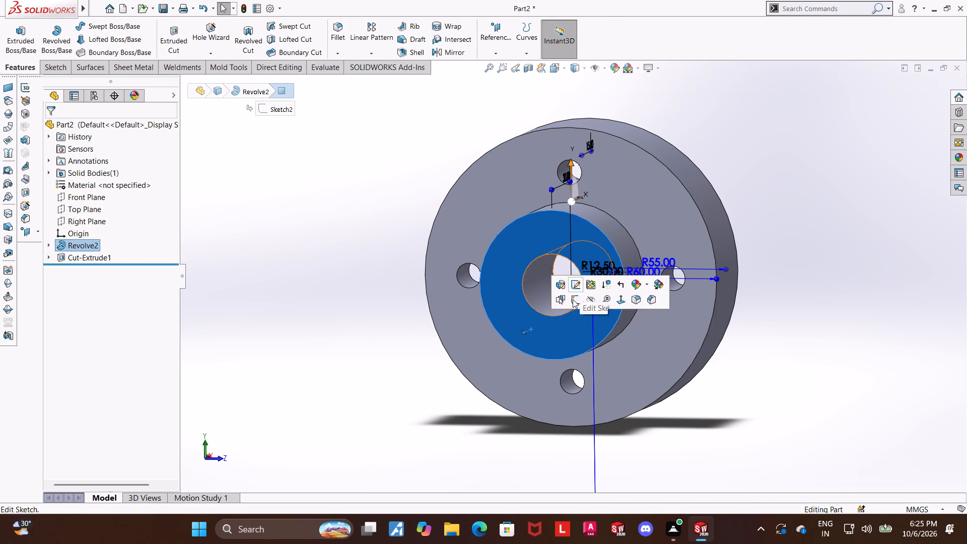
click(573, 299)
click(70, 276)
click(75, 270)
click(102, 256)
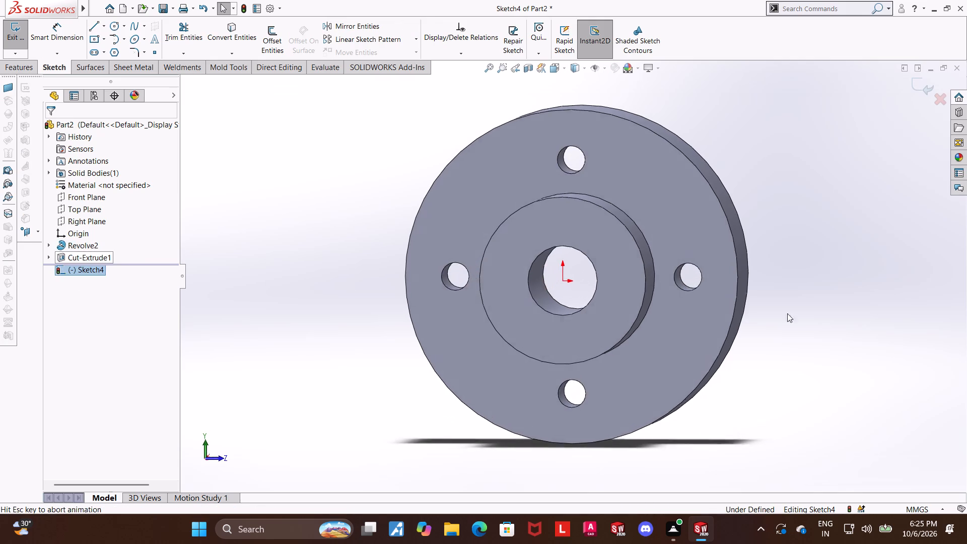
scroll(805, 314, up, 1)
scroll(735, 299, down, 1)
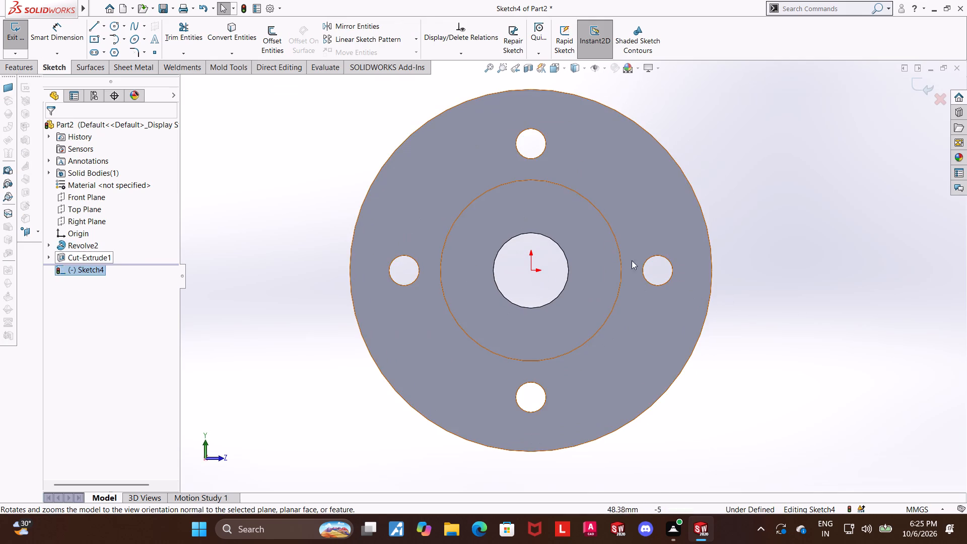
click(122, 39)
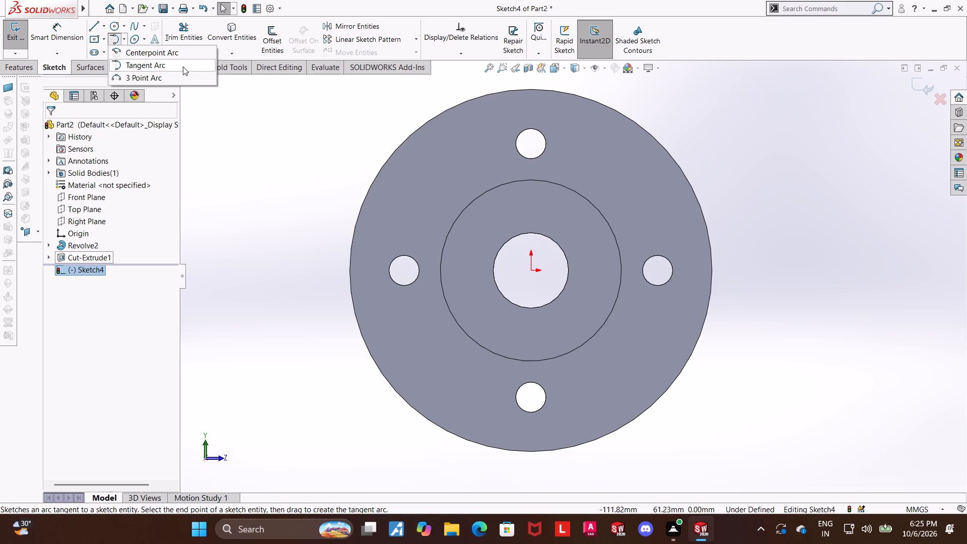
key(Escape)
click(114, 27)
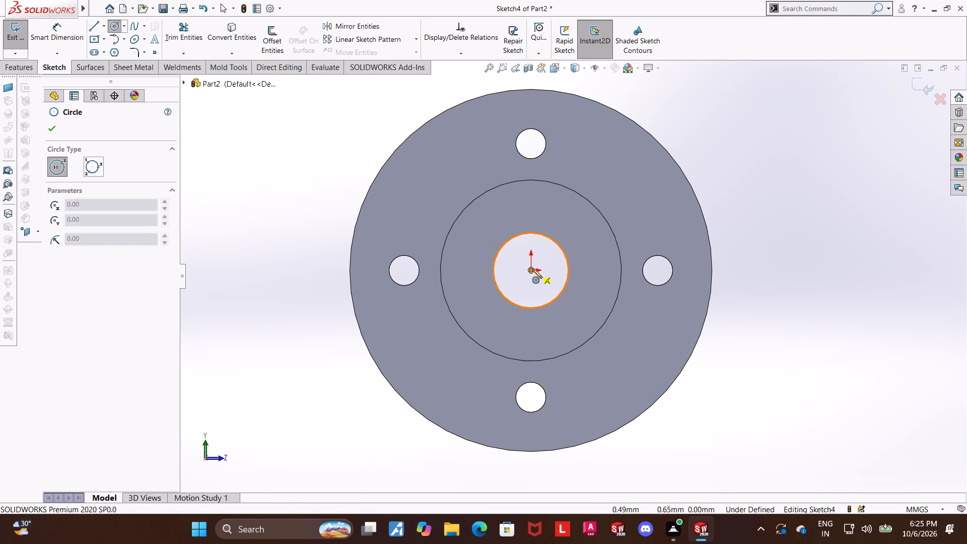
click(532, 268)
click(570, 214)
key(Escape)
key(Escape)
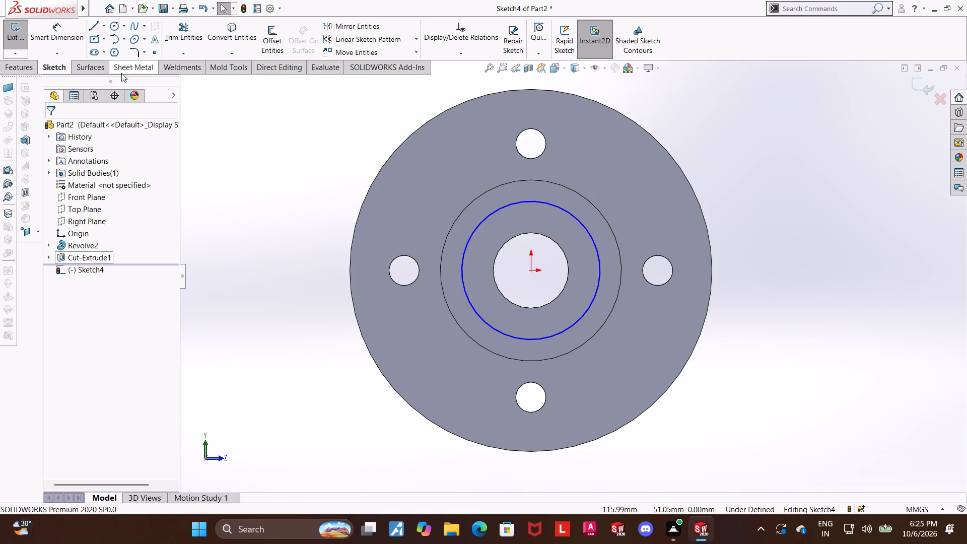
Dimension the new circle's diameter as 60 mm.
click(78, 36)
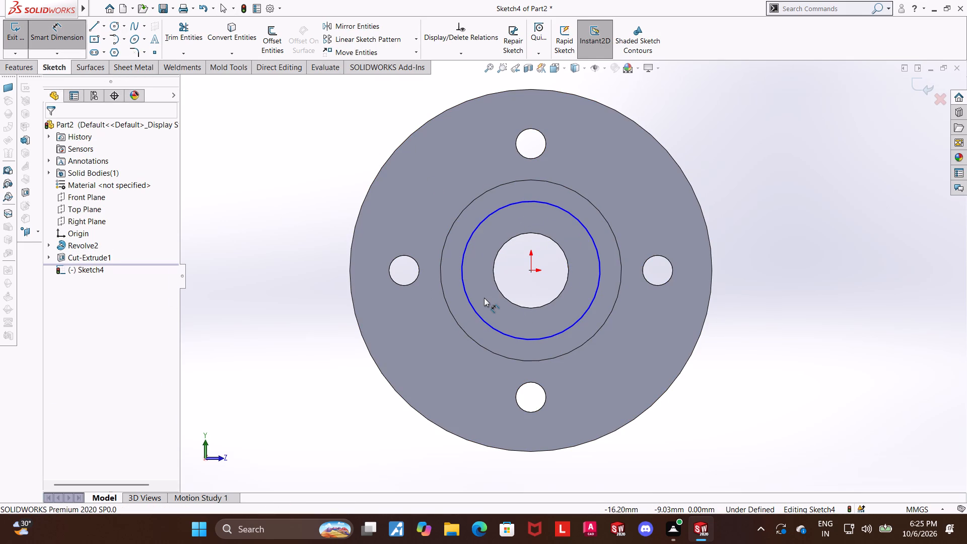
click(579, 318)
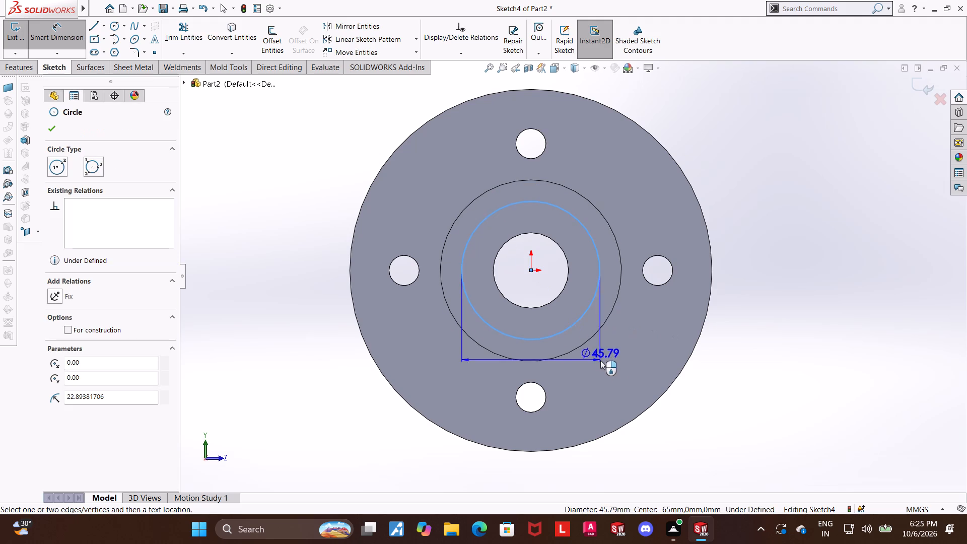
click(571, 383)
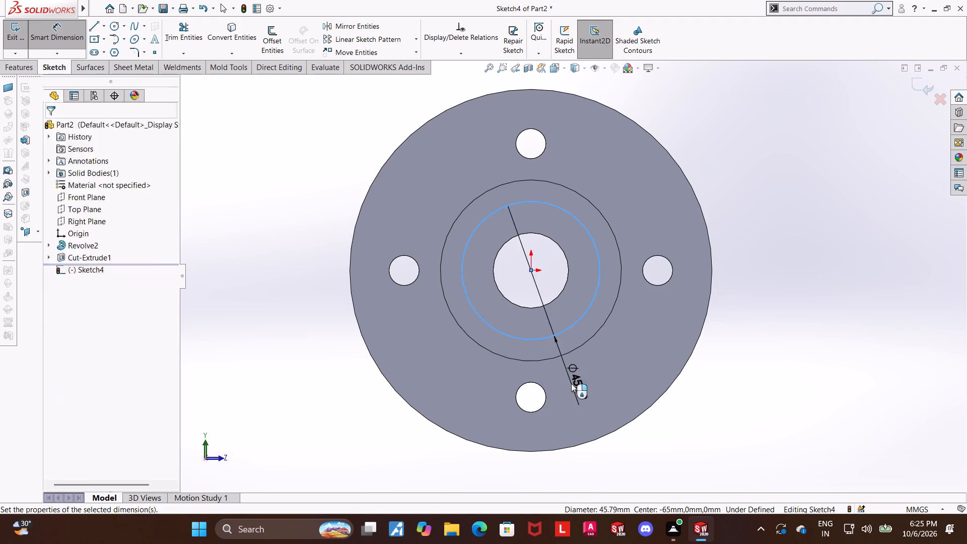
text(60)
key(Return)
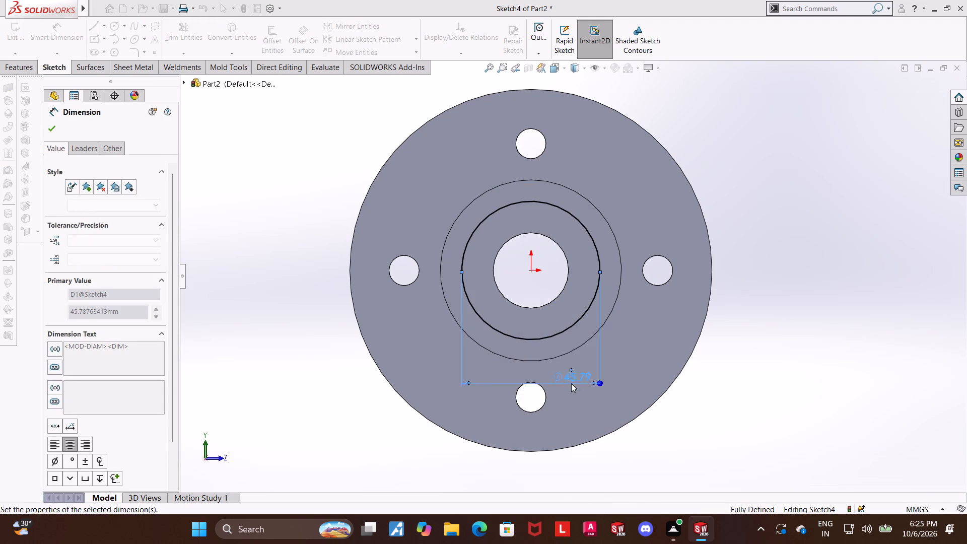
key(Escape)
key(Escape)
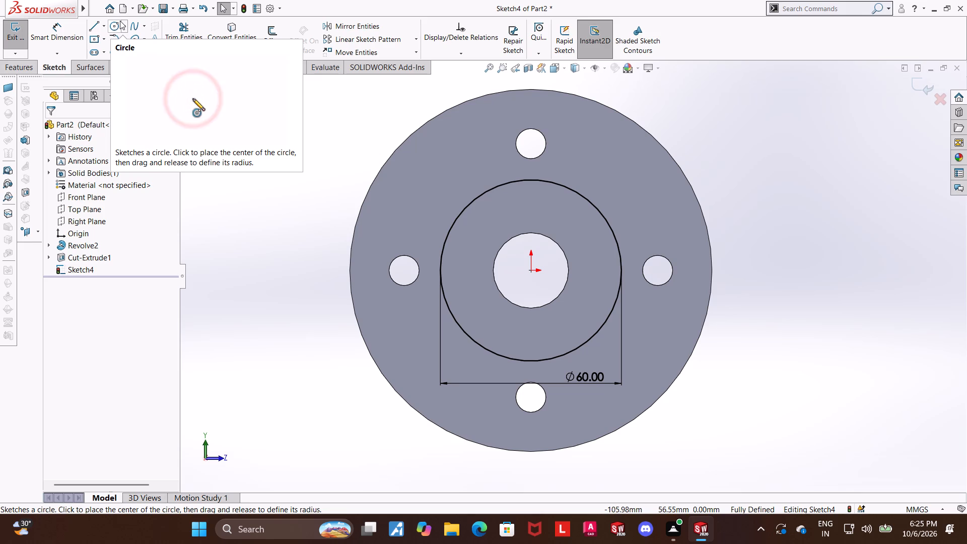
Sketch a second circle centred on the origin, between the central bore and the 60 mm circle.
click(120, 21)
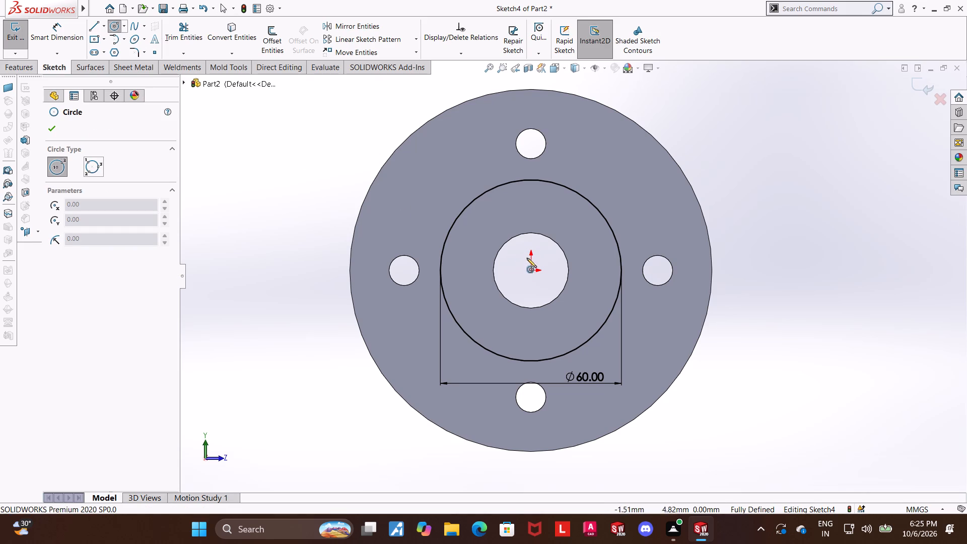
click(533, 271)
click(583, 225)
key(Escape)
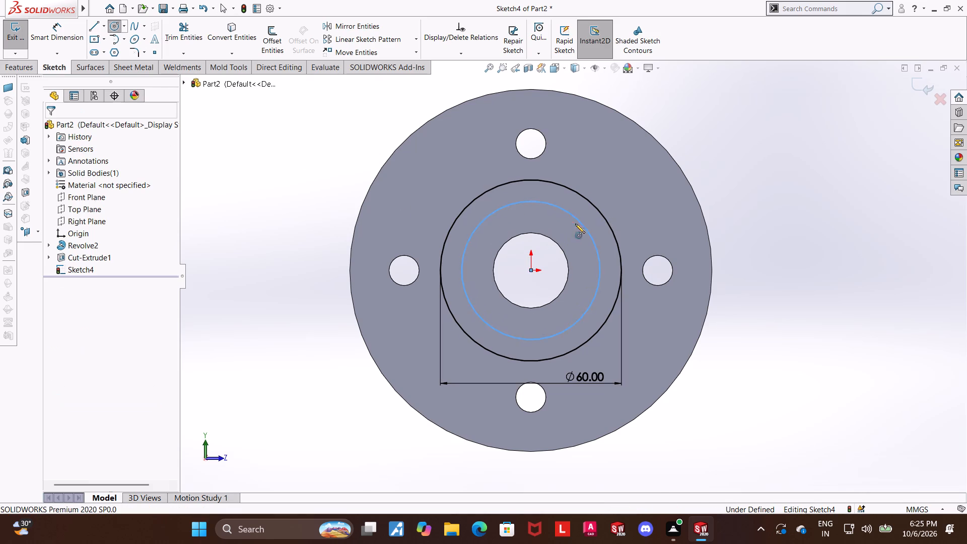
key(Escape)
Dimension the inner sketch circle's diameter as 40 mm.
click(66, 37)
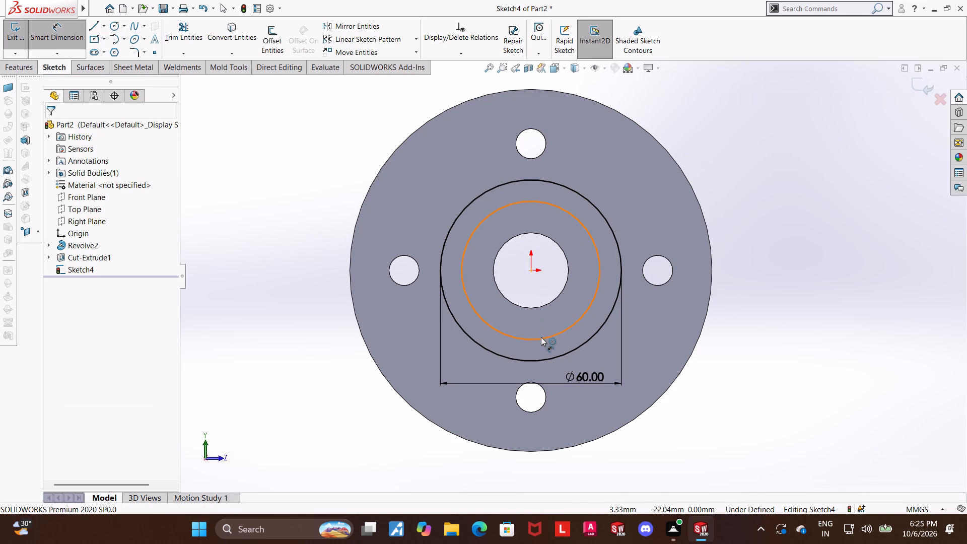
click(541, 337)
click(541, 317)
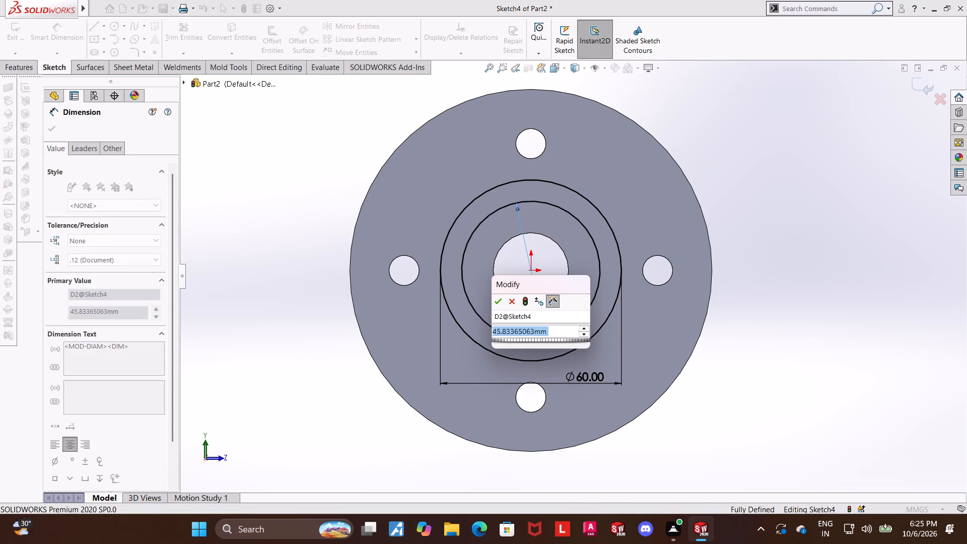
text(40)
key(Return)
key(Escape)
key(Escape)
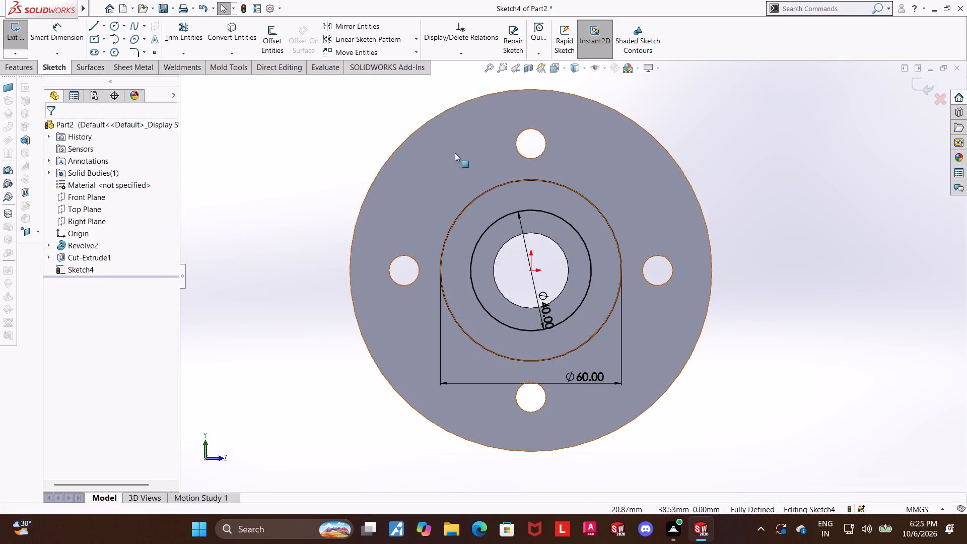
Draw a horizontal line across the full 60 mm circle, passing through the origin.
click(103, 27)
click(105, 39)
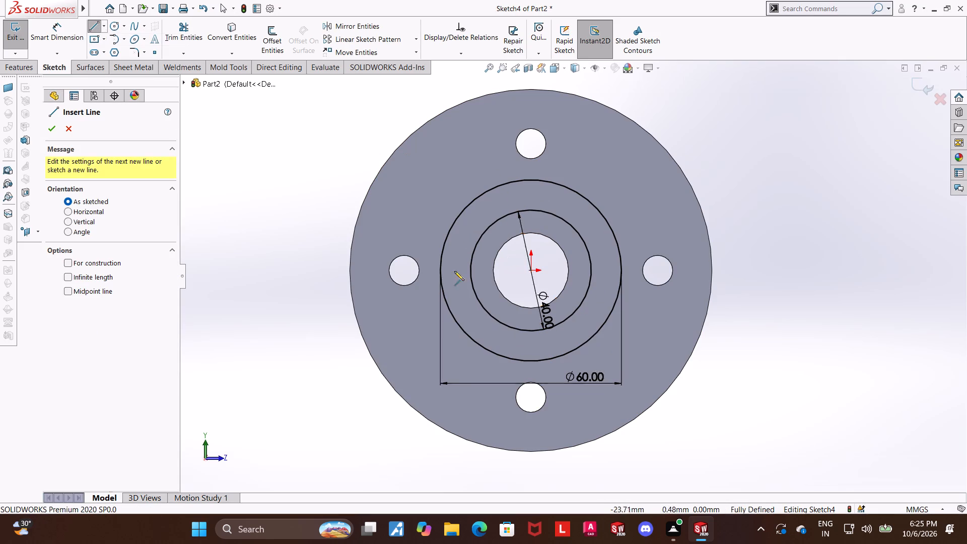
click(440, 270)
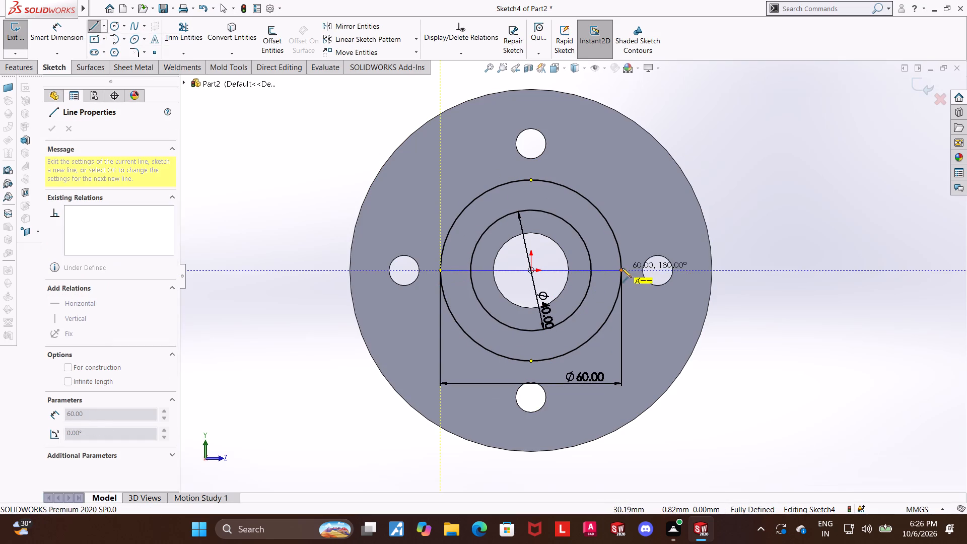
click(622, 268)
key(Escape)
key(Escape)
key(Escape)
Trim away the upper halves of the 60 mm and 40 mm circles above the horizontal line.
click(182, 21)
drag(507, 226, 468, 157)
key(Escape)
key(Escape)
key(Escape)
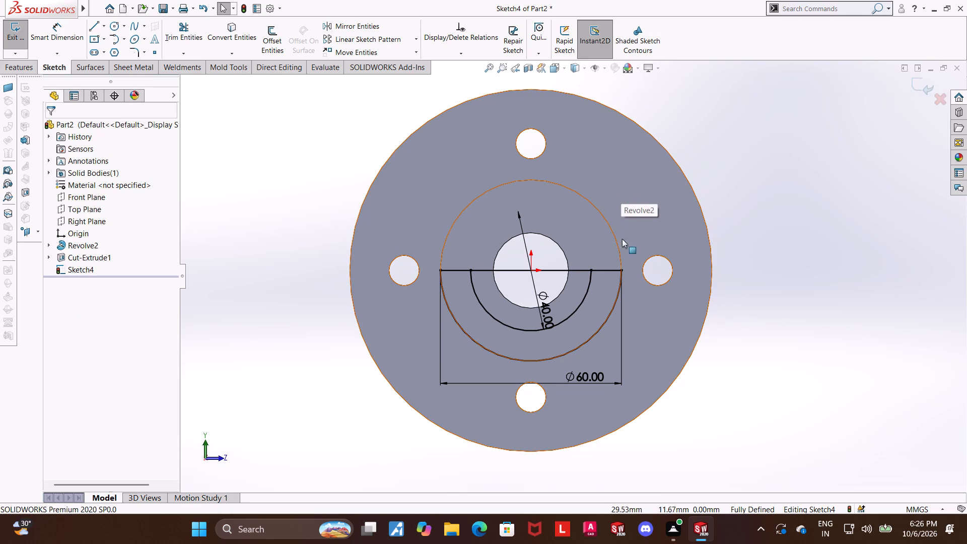
Trim the horizontal line's middle portion inside the 40 mm arc, leaving a closed half-ring profile.
click(814, 313)
middle_drag(812, 314, 807, 325)
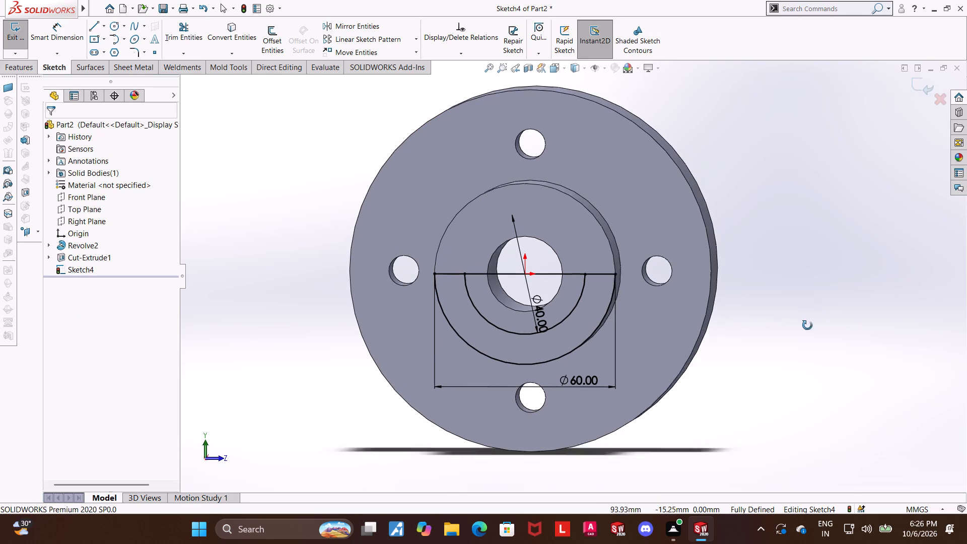
middle_drag(807, 325, 807, 334)
scroll(545, 300, down, 1)
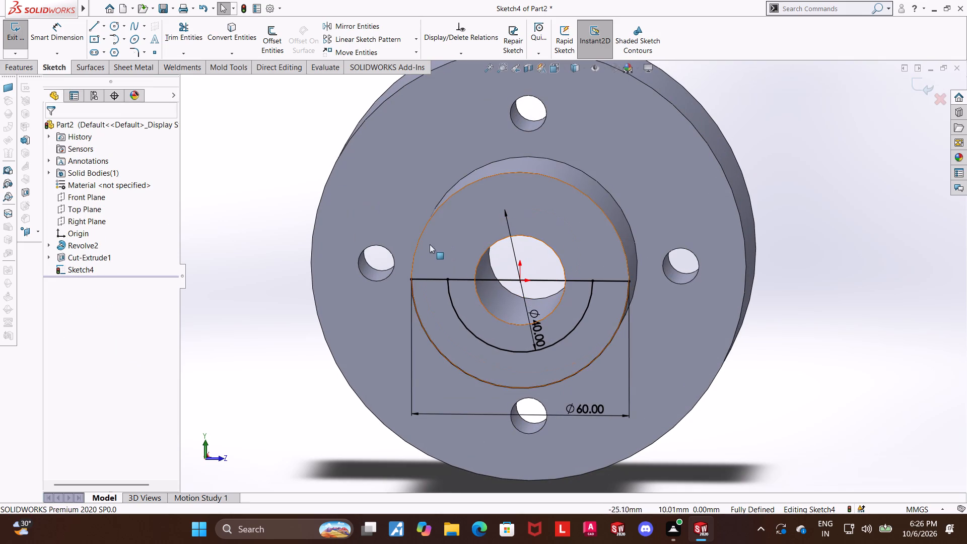
click(187, 49)
click(201, 29)
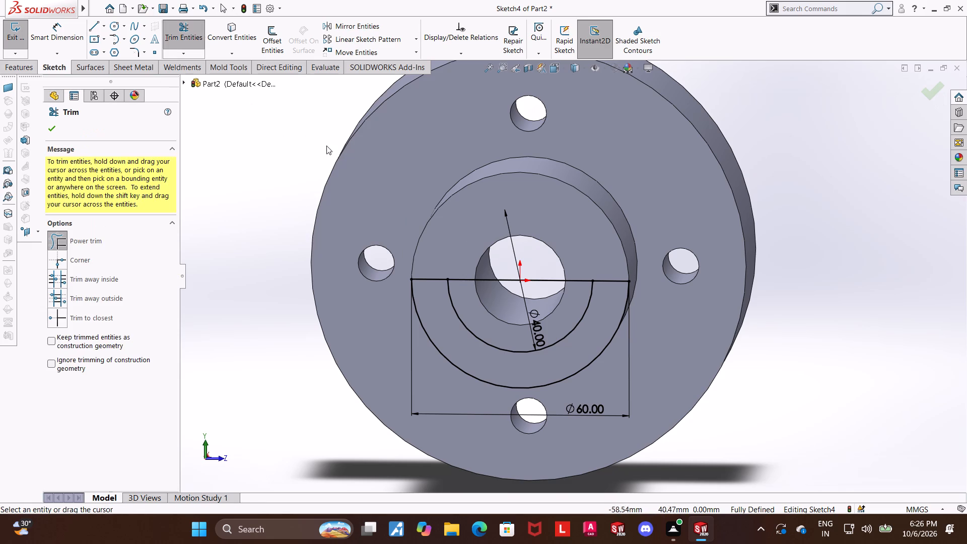
drag(509, 299, 502, 266)
key(Escape)
key(Escape)
key(Escape)
scroll(680, 332, up, 1)
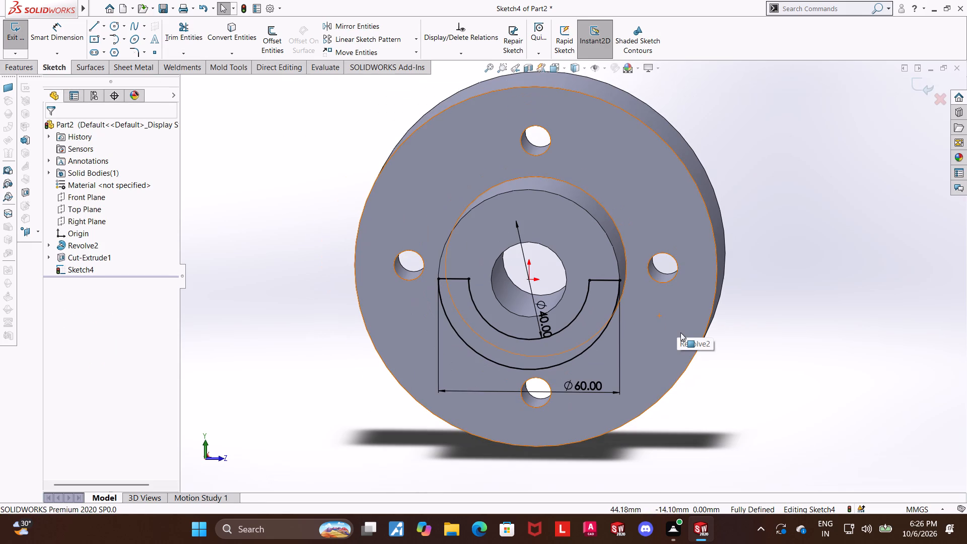
click(833, 331)
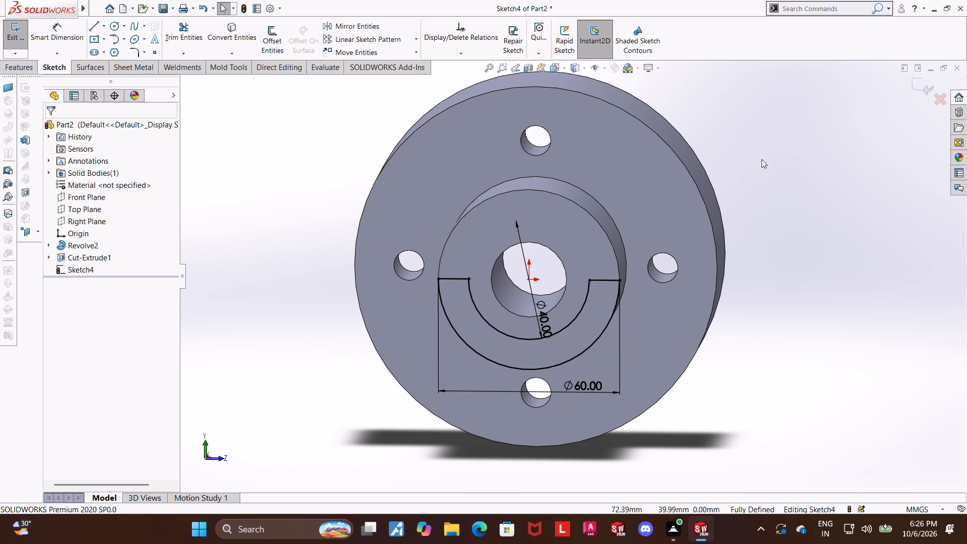
Exit the sketch and boss-extrude the half-ring profile 60 mm outward from the boss's end face.
click(914, 84)
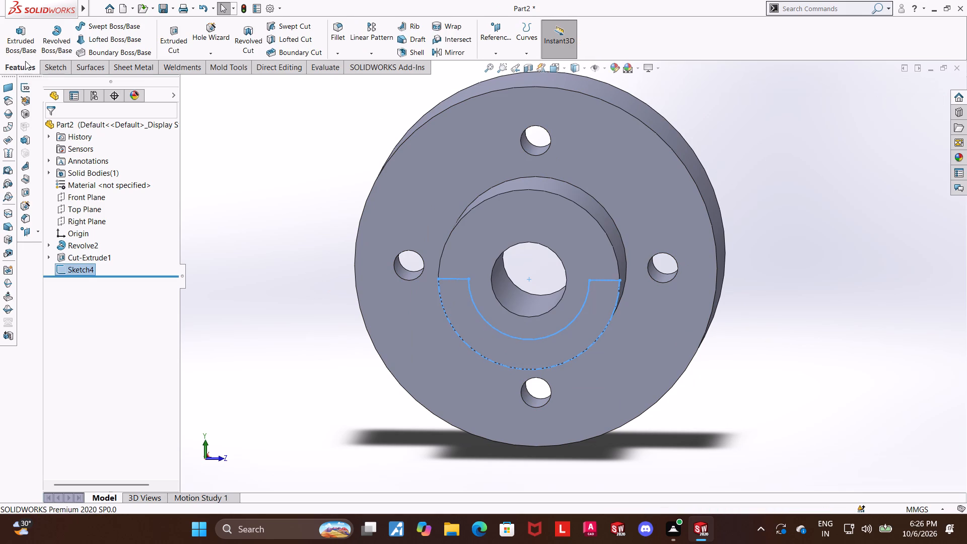
click(12, 37)
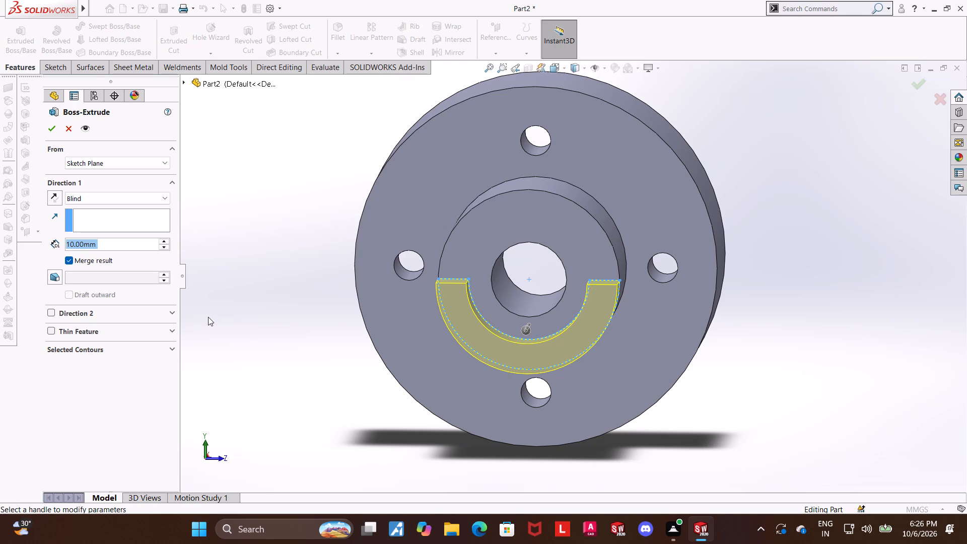
key(5)
key(BackSpace)
text(60)
key(Return)
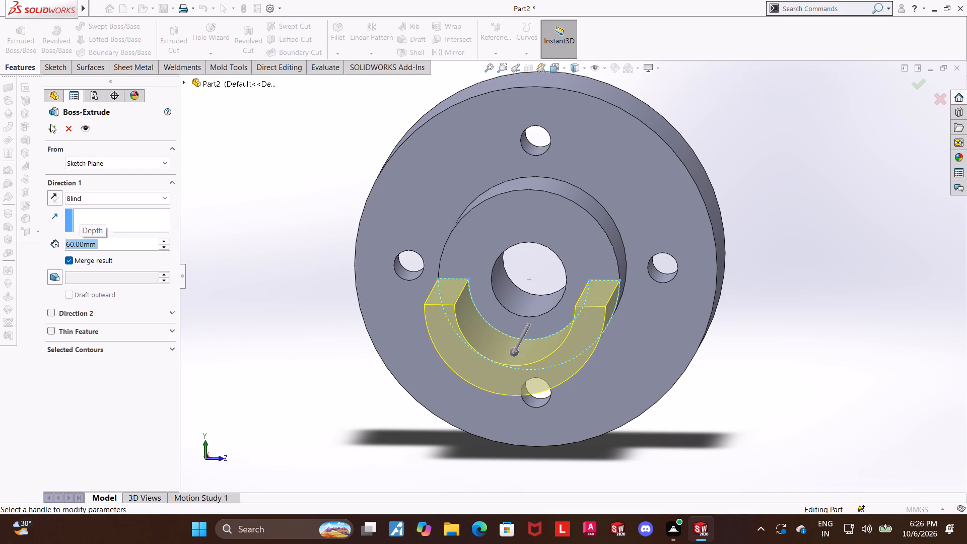
click(50, 124)
click(349, 367)
Start a sketch on the half-ring's flat upper face and draw a circle about 24 mm in diameter beyond its outer edge.
scroll(573, 408, up, 1)
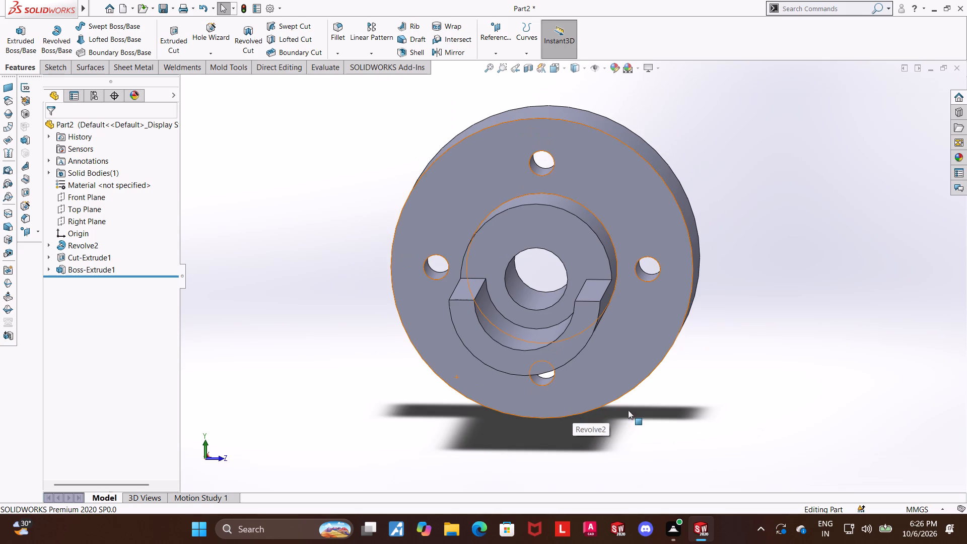
middle_drag(614, 411, 601, 442)
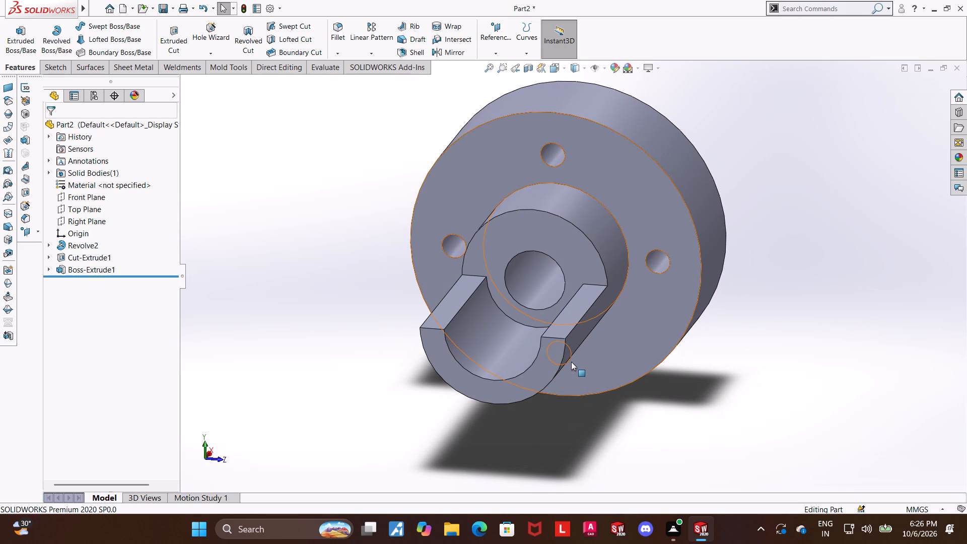
right_click(458, 301)
click(485, 285)
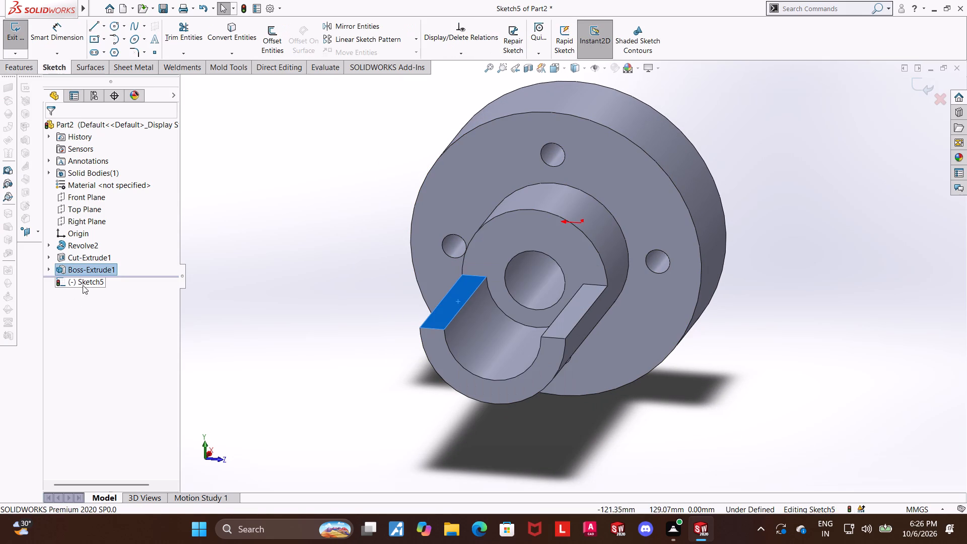
click(83, 285)
click(109, 271)
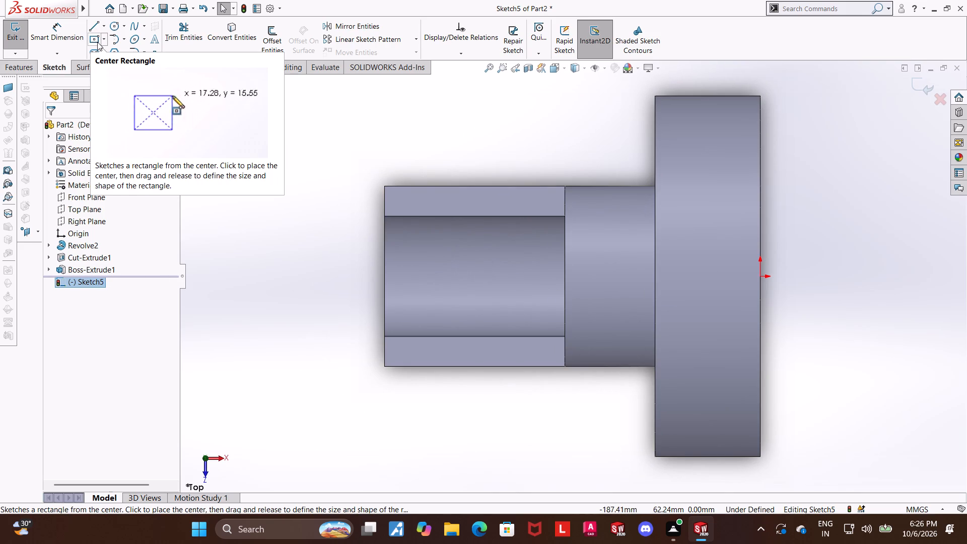
click(113, 28)
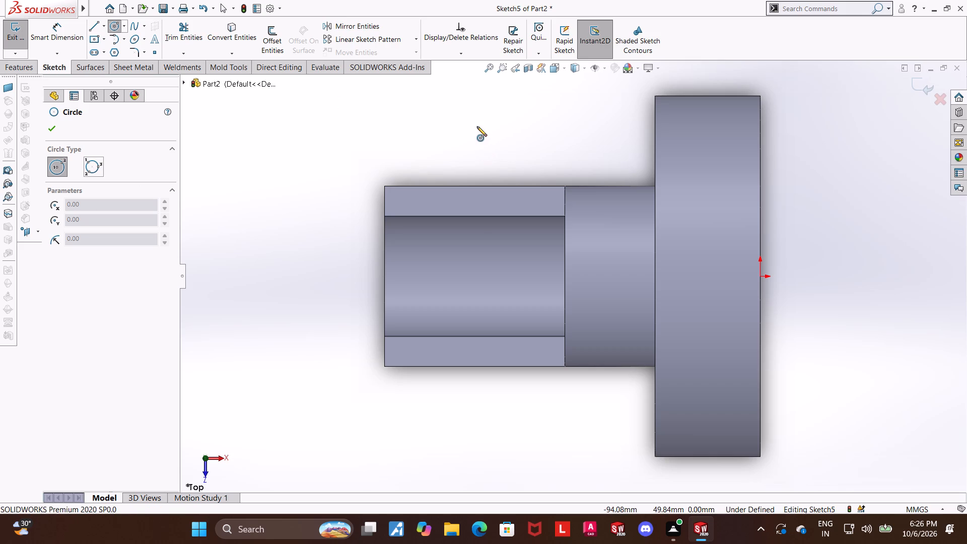
click(477, 126)
click(512, 118)
key(Escape)
key(Escape)
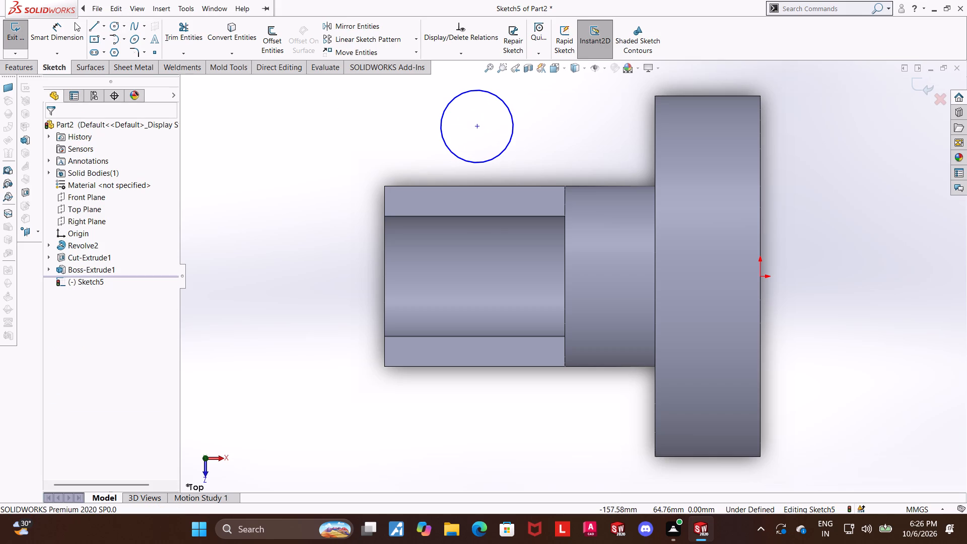
Draw two parallel vertical lines from the circle's opposite side points to the half-ring's outer edge.
click(92, 27)
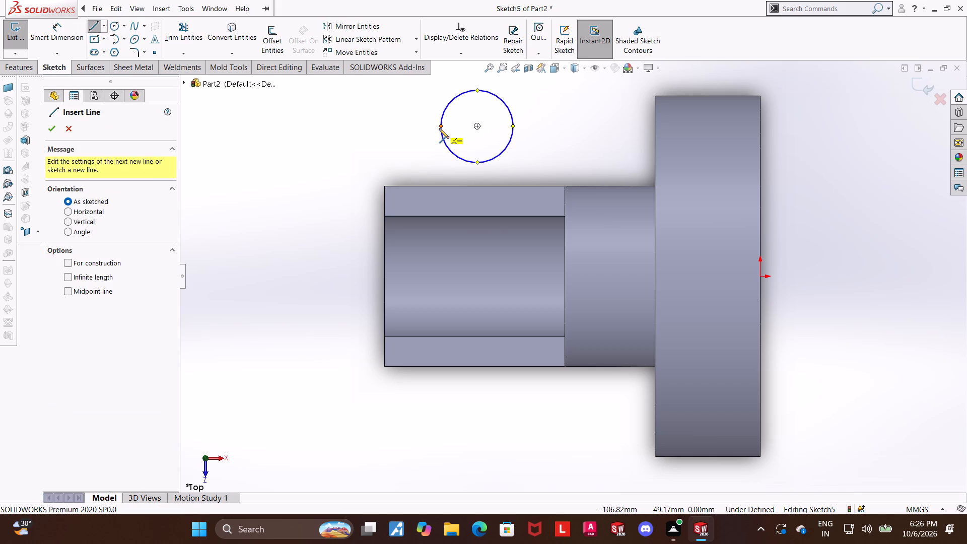
click(439, 128)
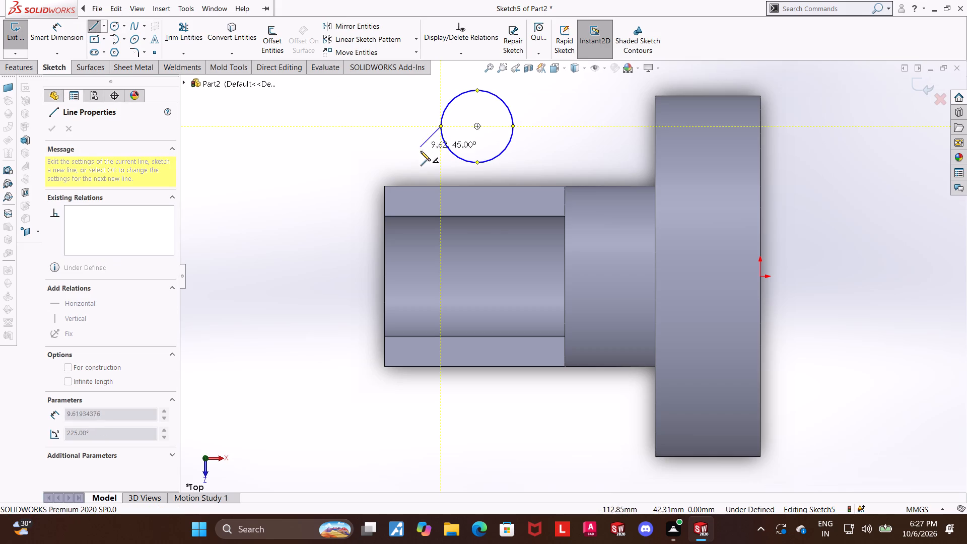
click(441, 185)
key(Escape)
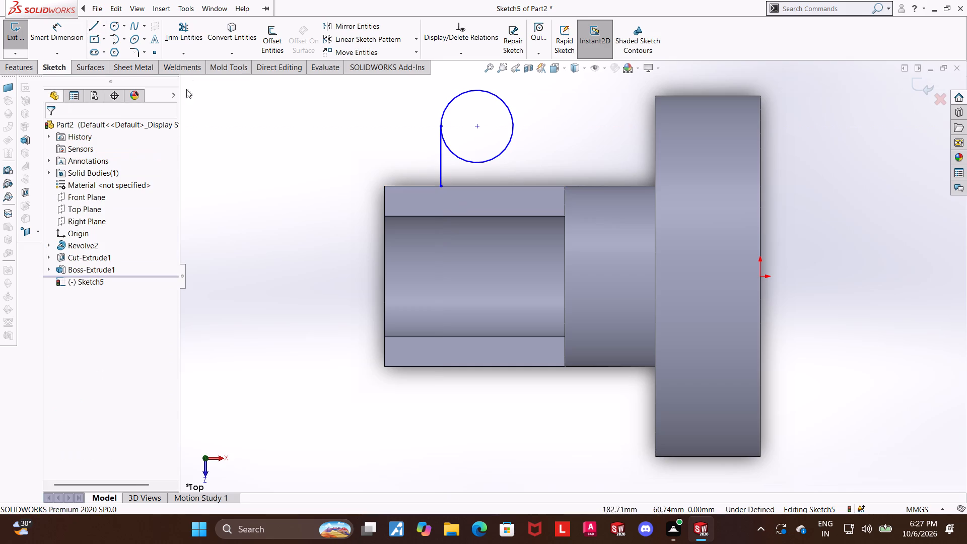
key(Escape)
key(Escape)
click(95, 26)
click(515, 127)
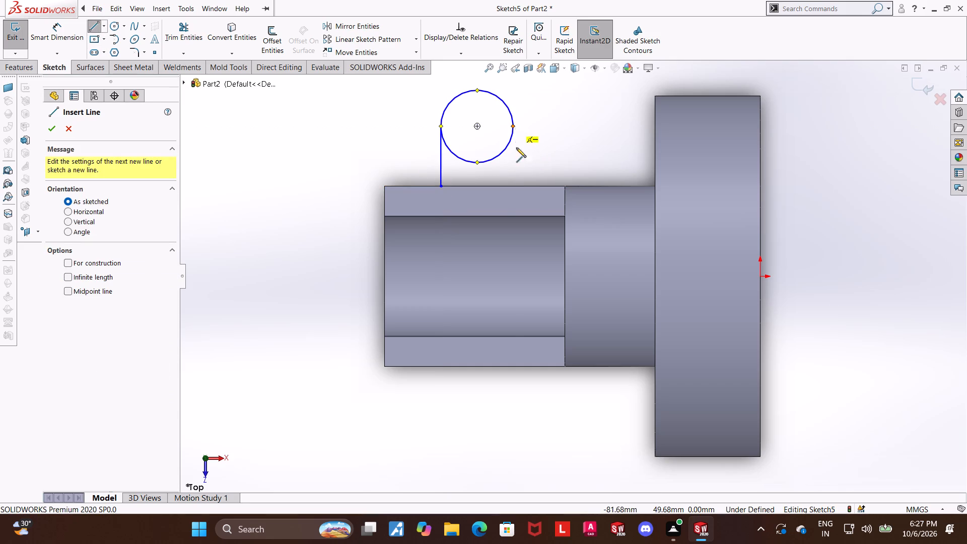
click(515, 185)
key(Escape)
key(Escape)
key(Escape)
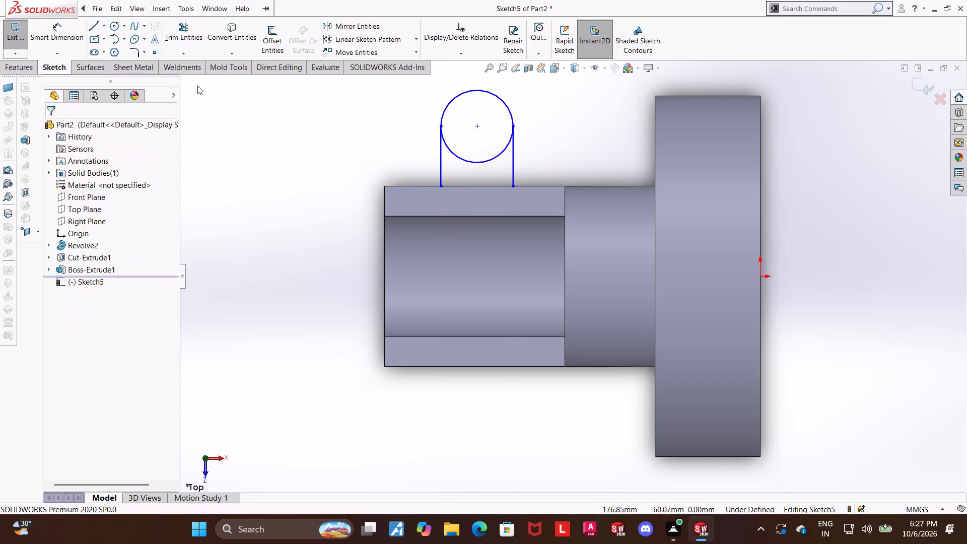
Join the lower ends of the two vertical lines with a horizontal line about 24 mm long along the outer edge.
click(92, 23)
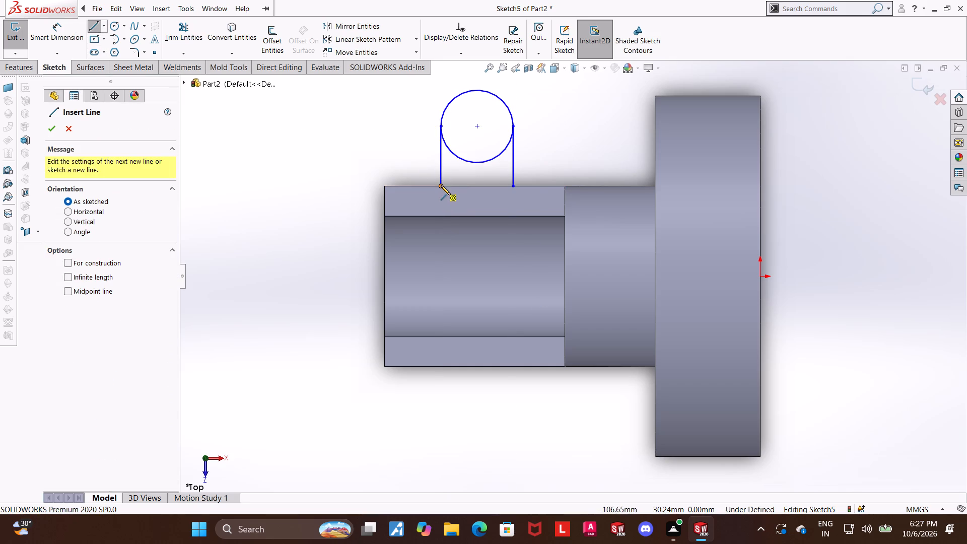
click(441, 185)
click(514, 186)
key(Escape)
key(Escape)
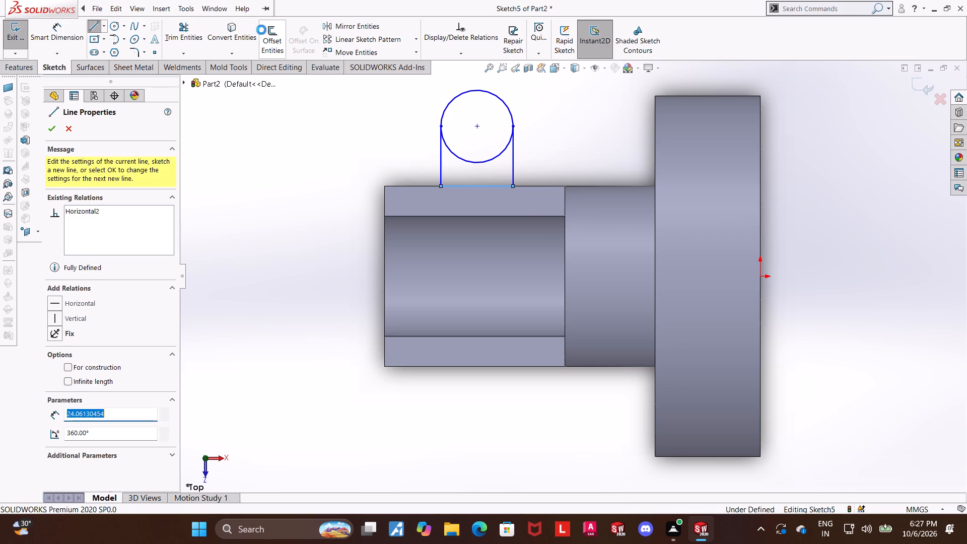
key(Escape)
Trim away the circle's lower half between the vertical lines to form a round-topped lug profile.
click(189, 30)
scroll(425, 163, down, 2)
drag(520, 190, 511, 156)
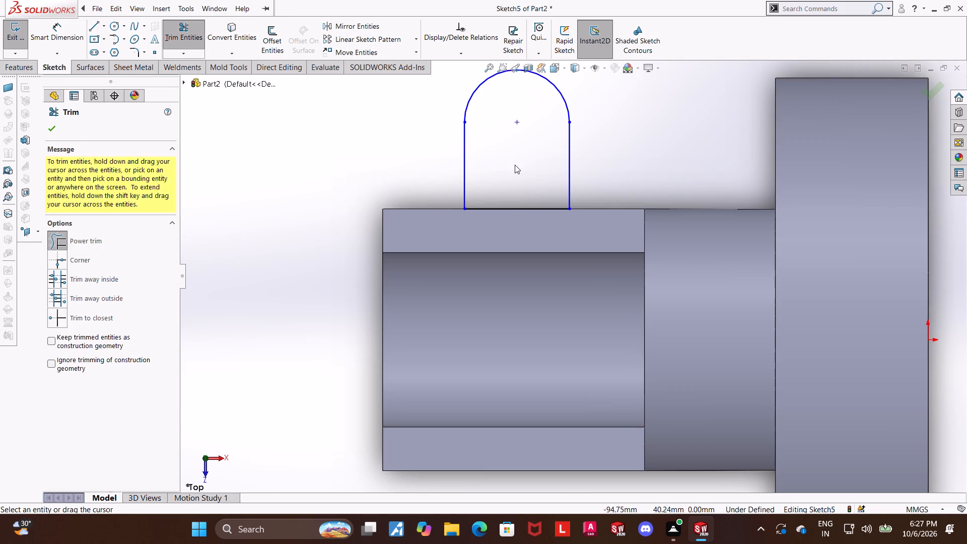
key(Escape)
key(Escape)
key(Escape)
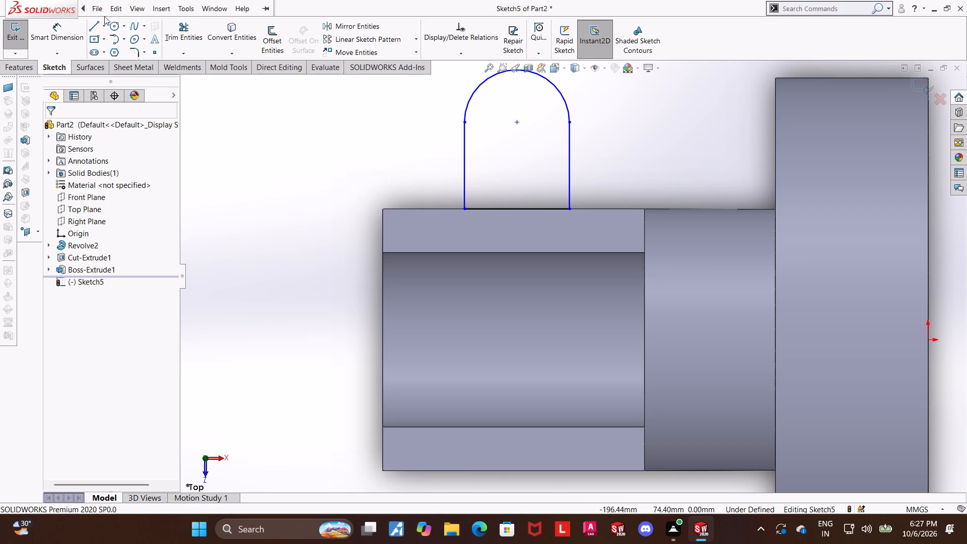
Dimension the horizontal distance from the lug's arc centre to the boss's end-face edge as 30 mm.
click(57, 23)
click(58, 37)
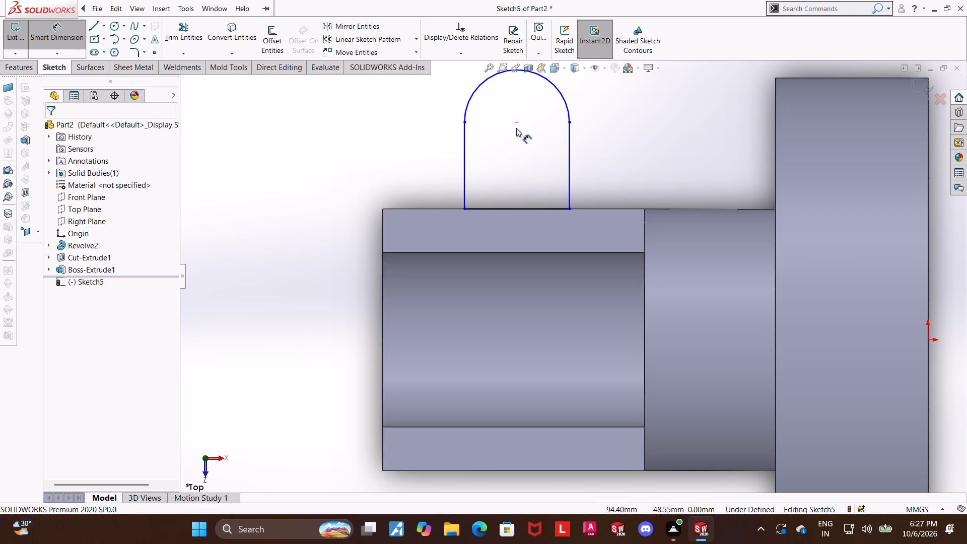
click(516, 121)
click(645, 222)
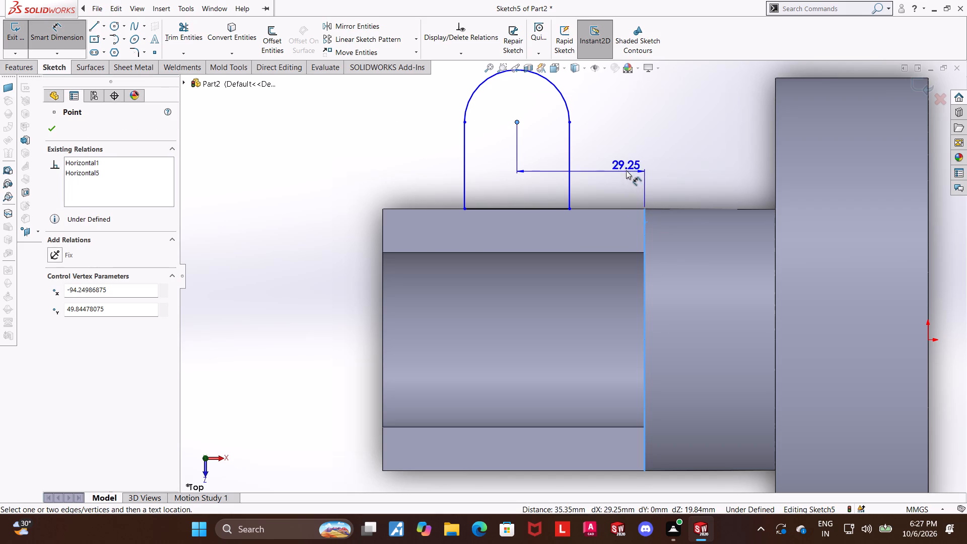
click(626, 170)
text(30)
key(Return)
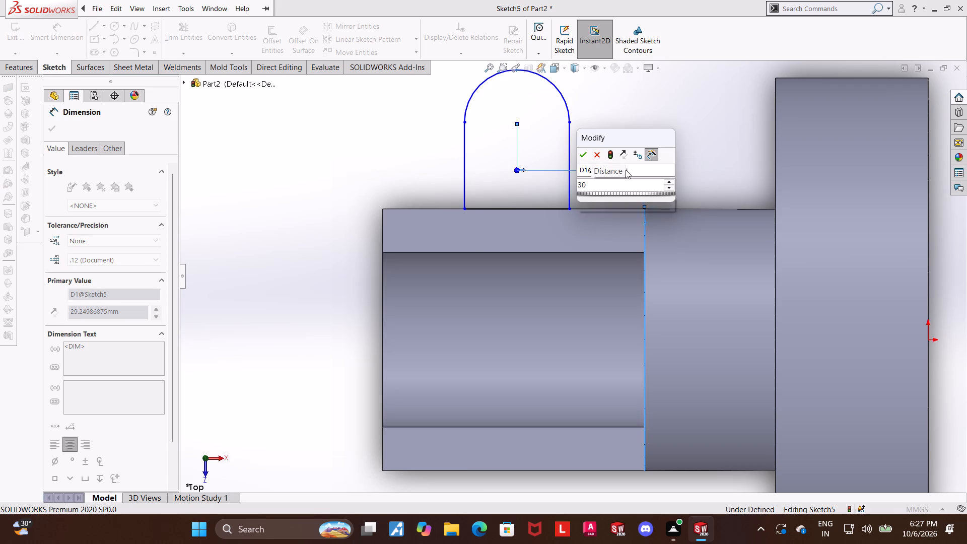
key(Escape)
key(Escape)
key(Escape)
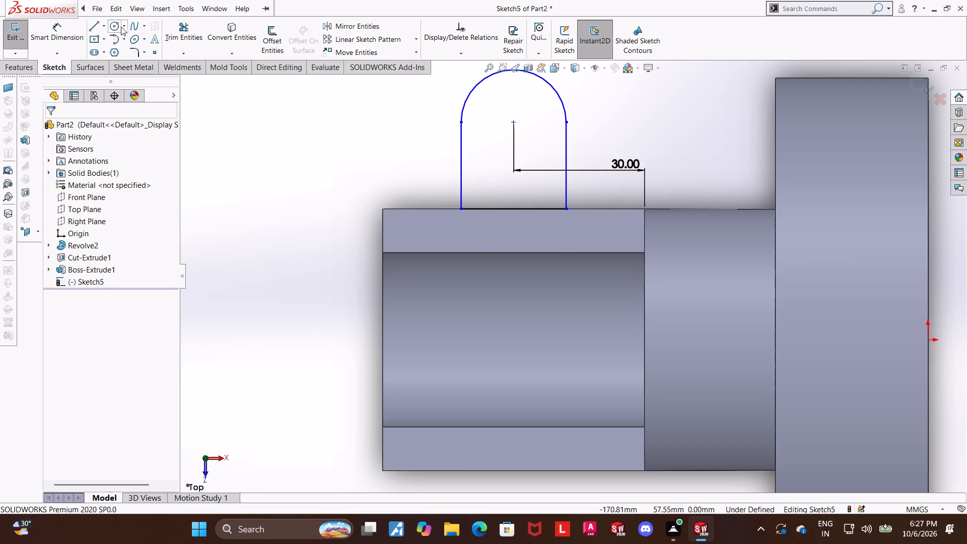
Sketch a smaller circle inside the lug profile, centred on the arc's centre point.
click(116, 25)
click(515, 124)
click(536, 108)
key(Escape)
key(Escape)
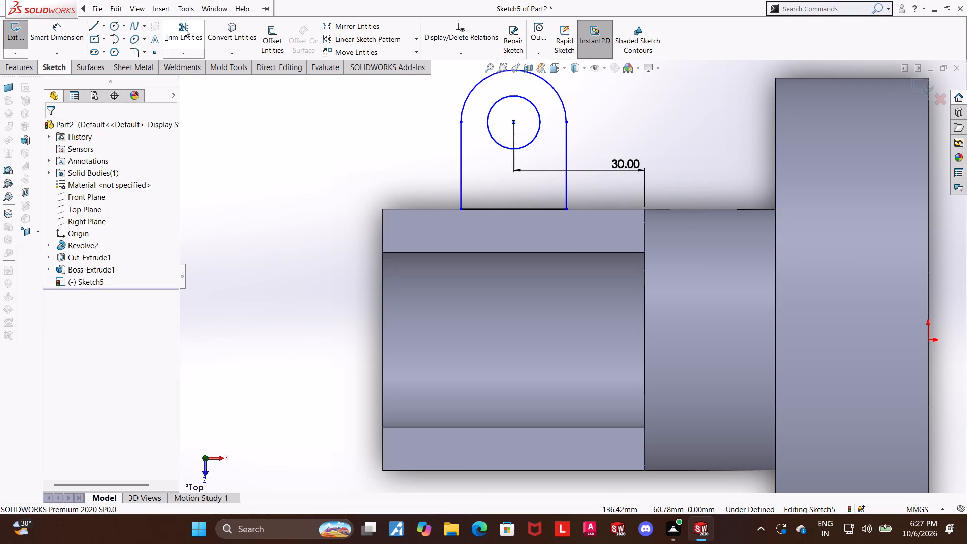
Dimension the diameter of the circle inside the lug profile as 16 mm.
click(47, 22)
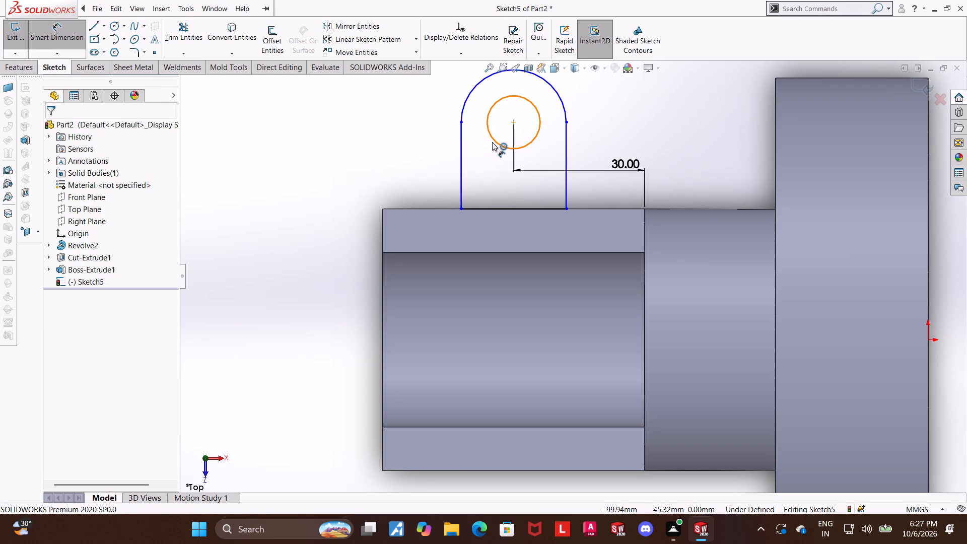
click(492, 142)
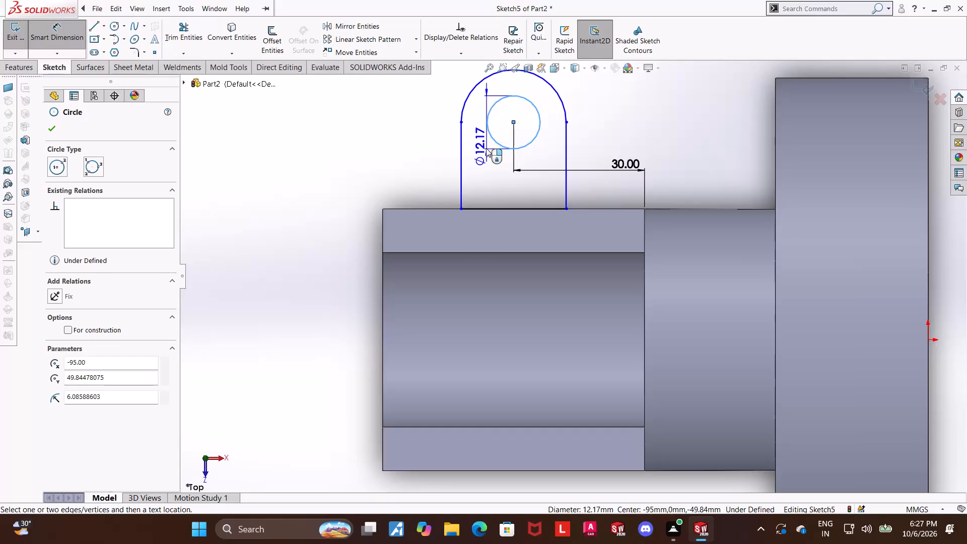
click(486, 148)
text(16)
key(Return)
key(Escape)
key(Escape)
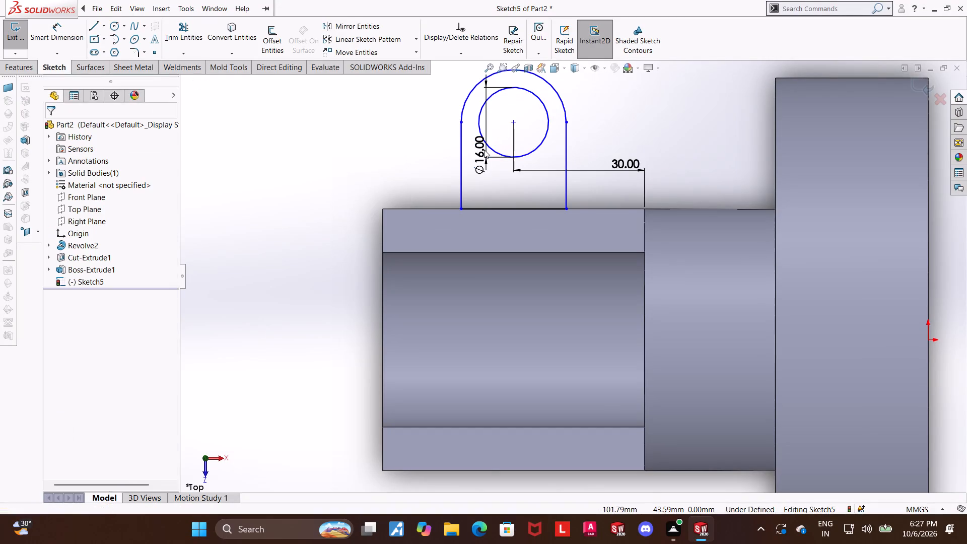
Dimension the radius of the lug's rounded top arc as 16 mm.
click(68, 32)
scroll(532, 140, up, 2)
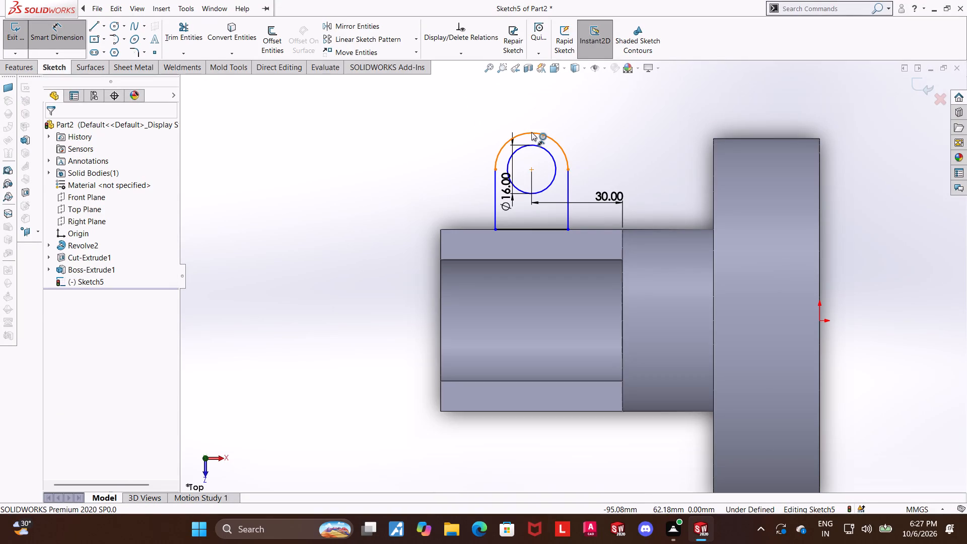
click(531, 132)
click(531, 116)
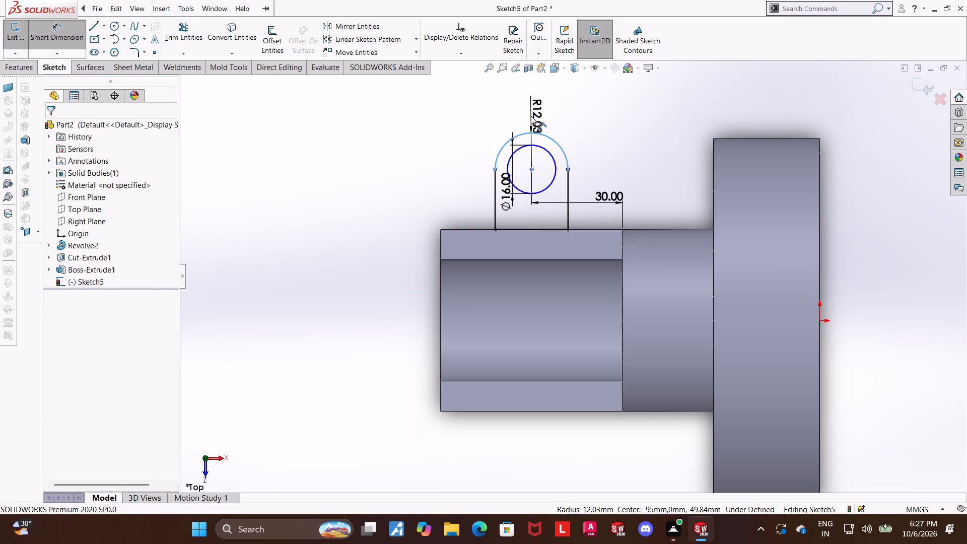
key(1)
key(6)
key(Return)
key(Escape)
key(Escape)
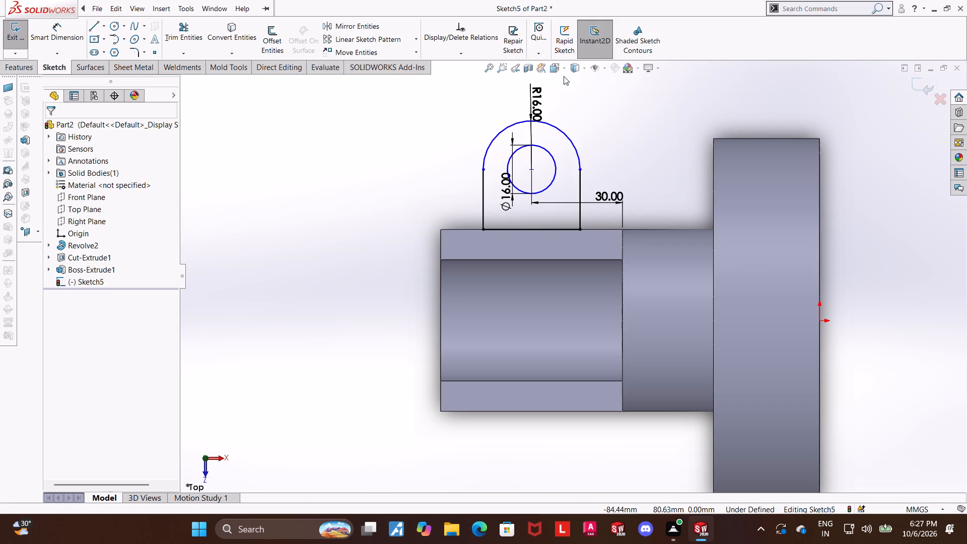
Dimension the vertical distance from the lug's arc centre to the origin as 44 mm.
click(63, 26)
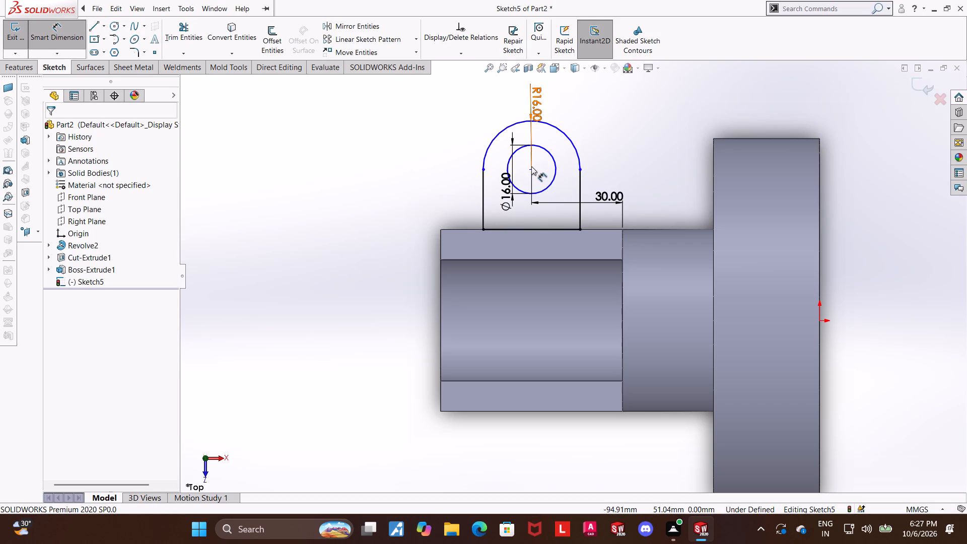
click(531, 168)
click(820, 322)
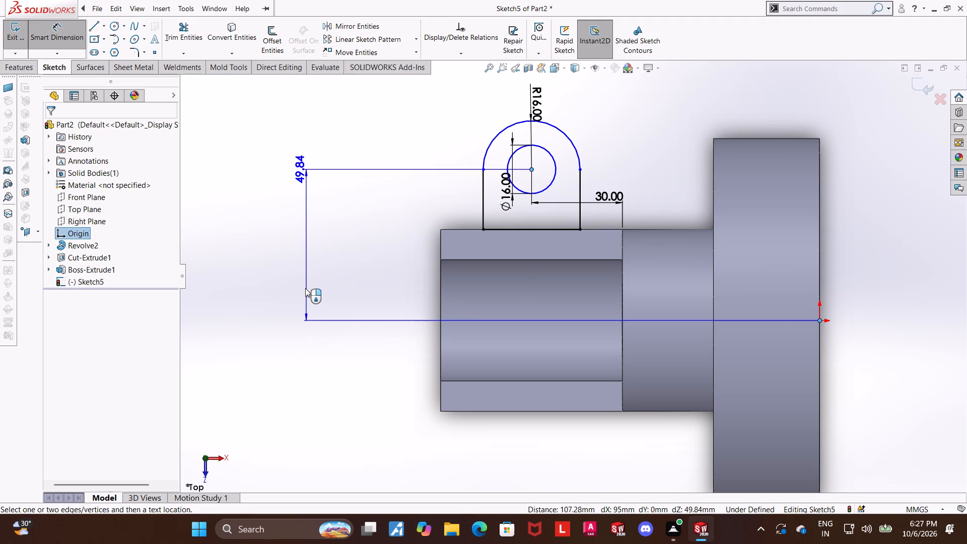
click(305, 288)
text(44)
key(Return)
key(Escape)
key(Escape)
key(Escape)
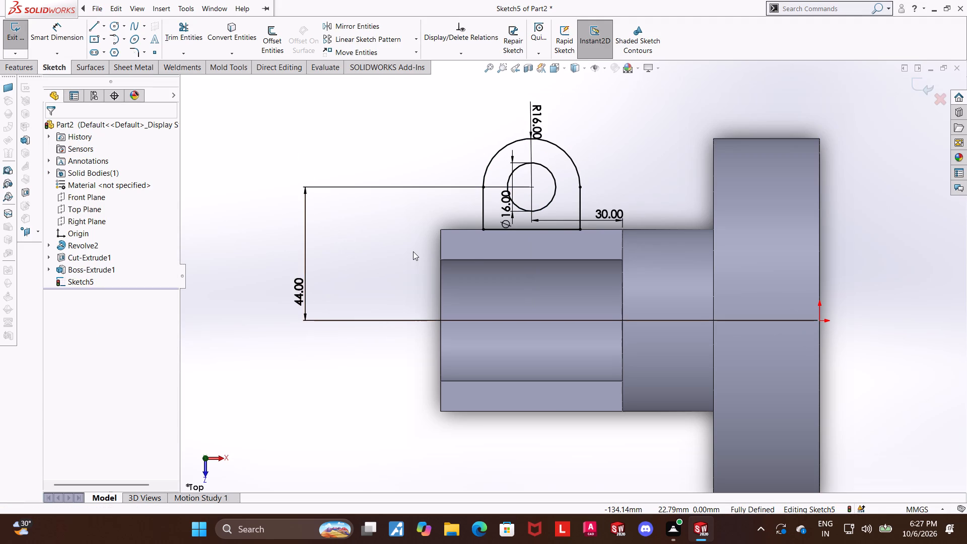
key(Escape)
key(Escape)
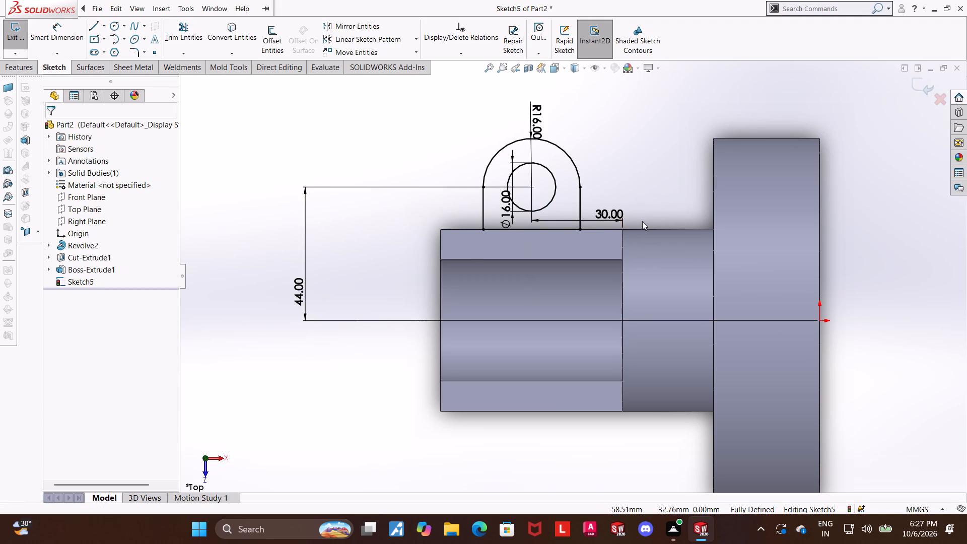
Sketch a short horizontal centreline from the origin along the part's axis, within the large flange.
click(106, 25)
click(112, 52)
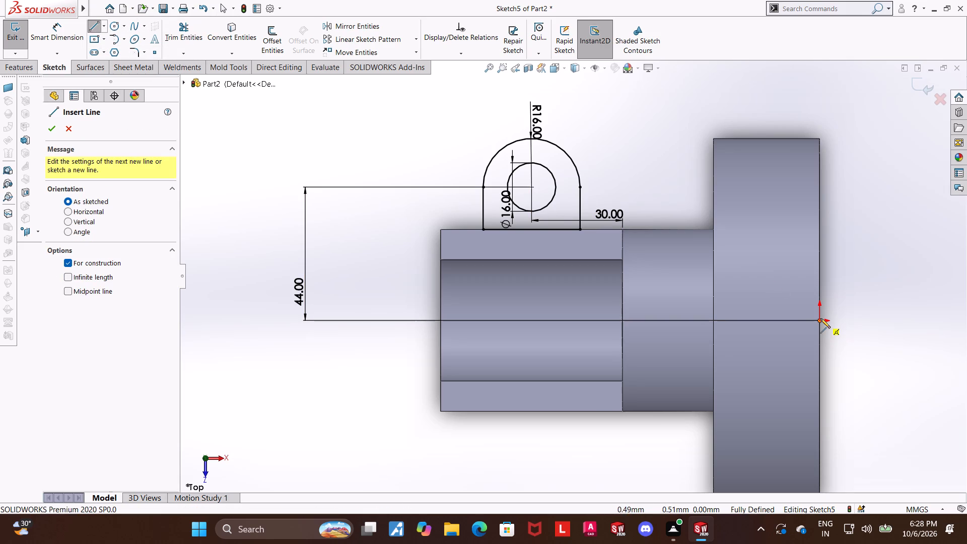
click(820, 318)
click(738, 320)
key(Escape)
key(Escape)
key(Escape)
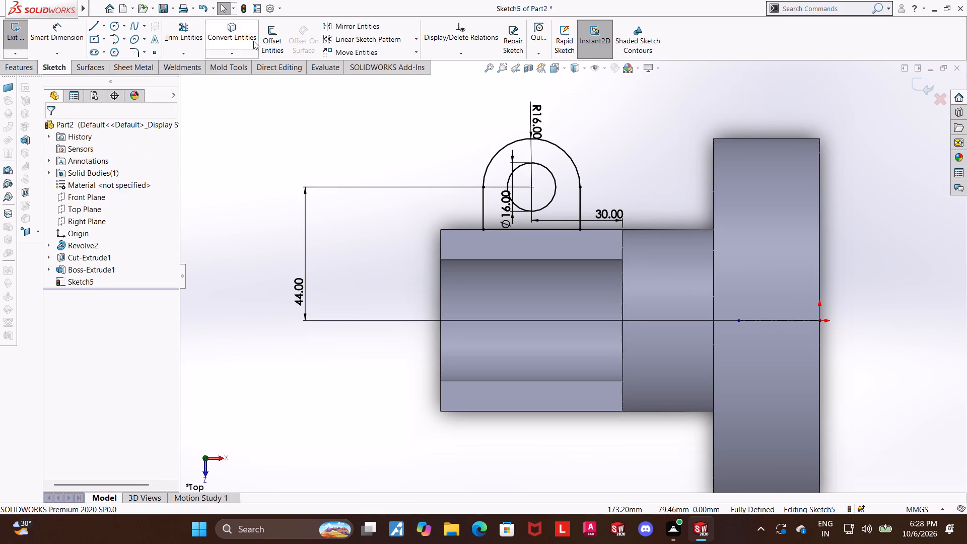
Mirror the lug's two side lines, arc, base line and hole circle about the horizontal centreline.
click(329, 24)
drag(597, 135, 592, 205)
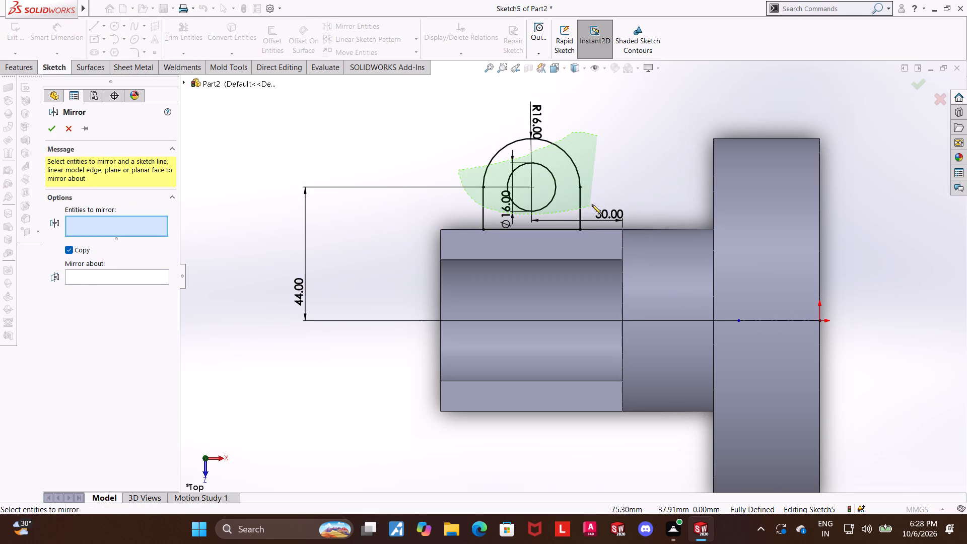
drag(592, 205, 597, 205)
click(538, 230)
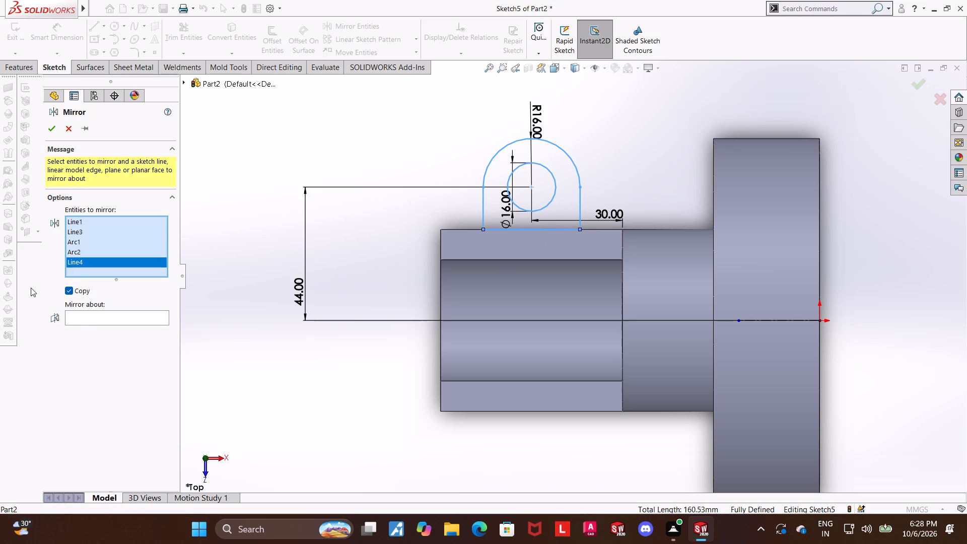
click(88, 320)
click(793, 321)
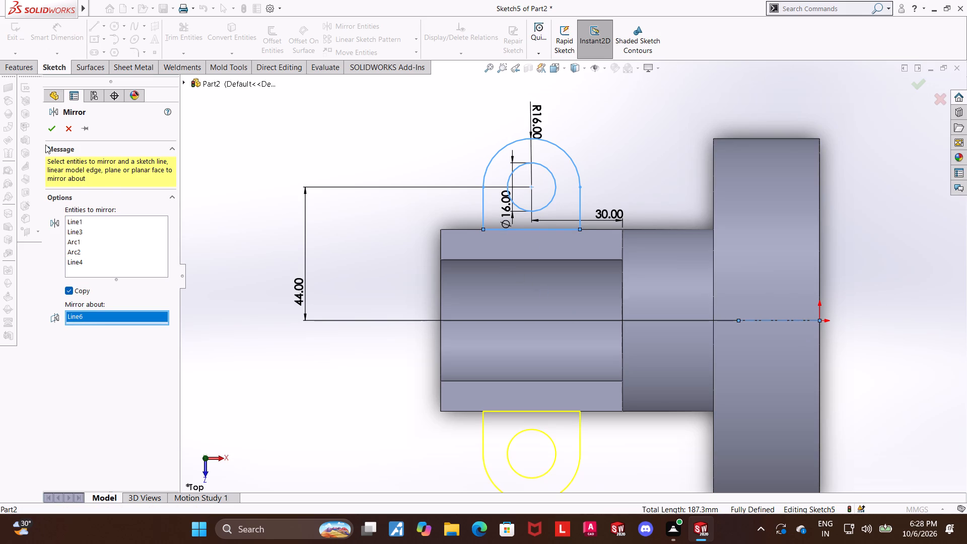
click(50, 134)
click(280, 420)
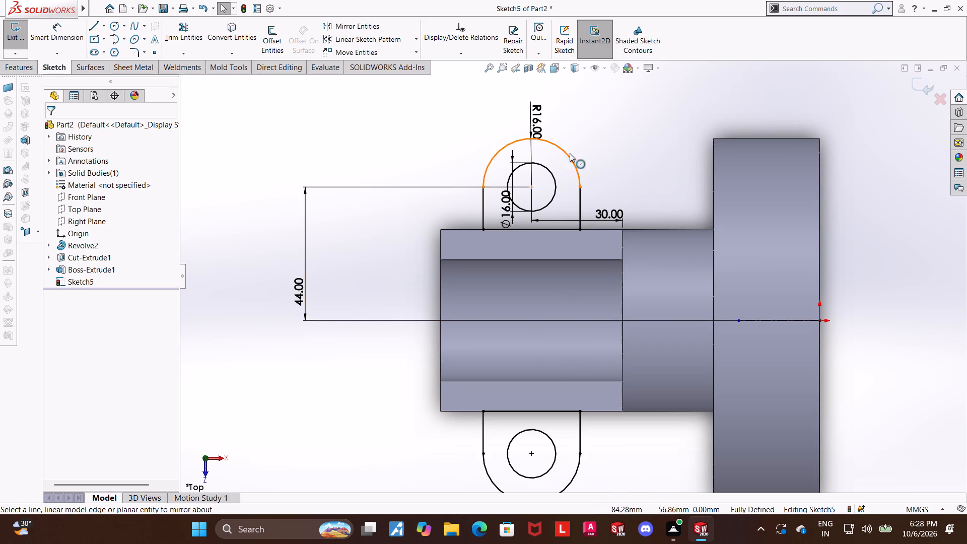
Reposition the 30 mm horizontal dimension above the upper lug profile.
drag(615, 213, 596, 110)
scroll(596, 110, up, 1)
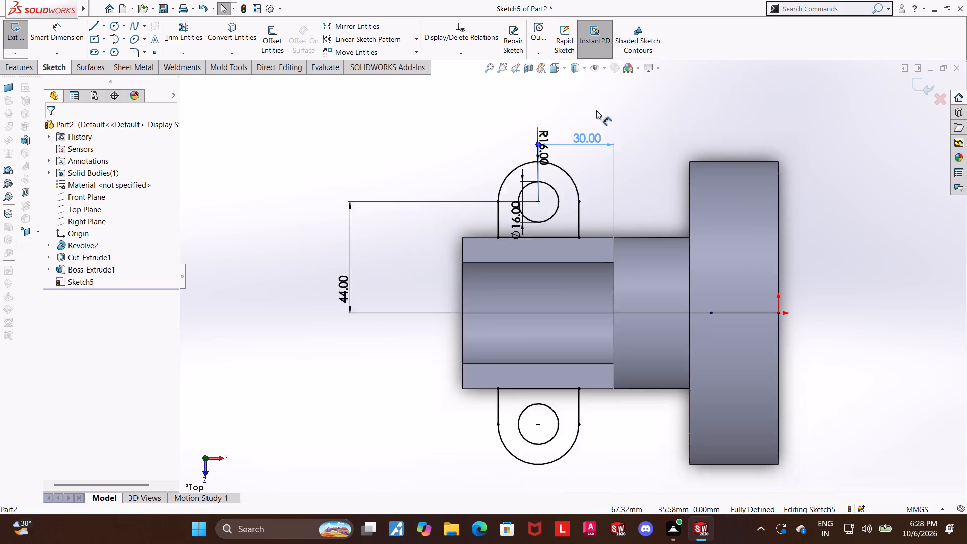
scroll(596, 110, up, 1)
drag(596, 110, 577, 75)
click(748, 157)
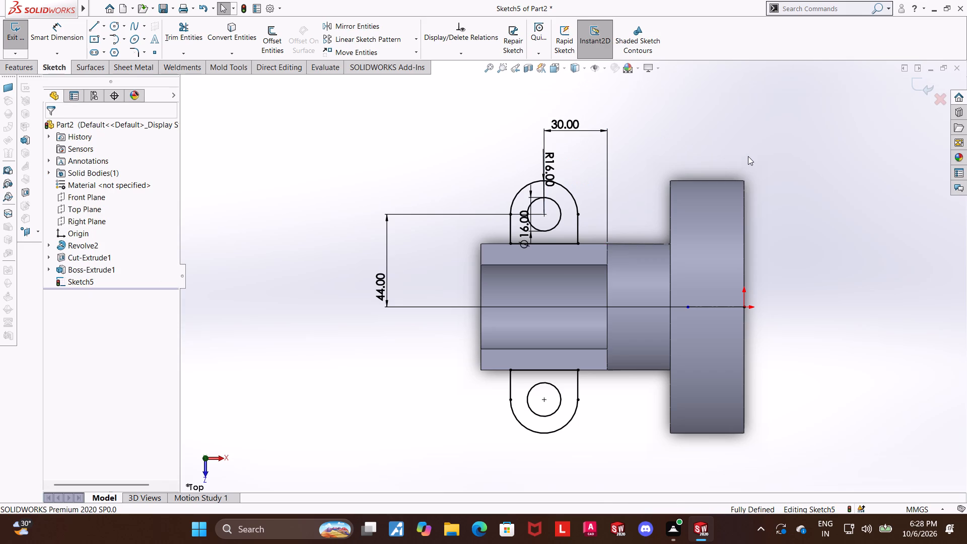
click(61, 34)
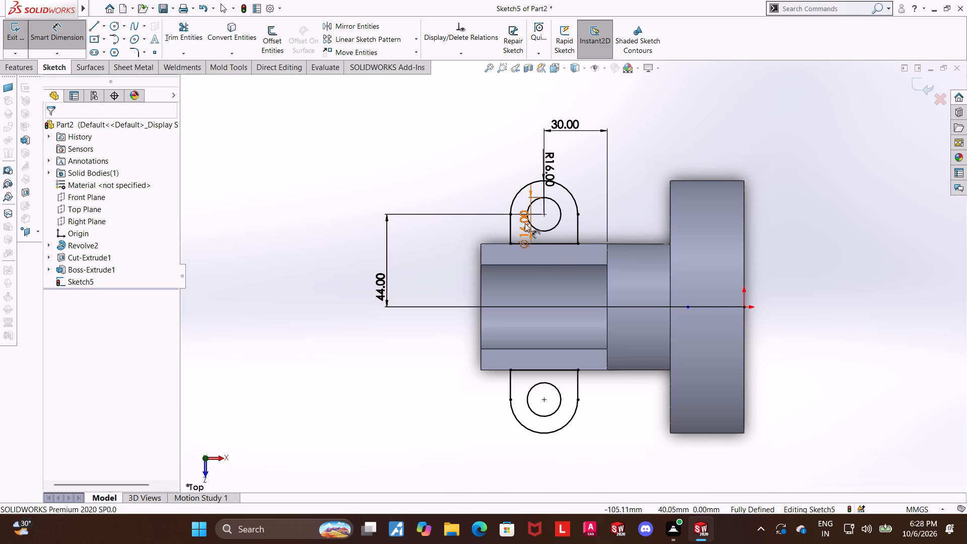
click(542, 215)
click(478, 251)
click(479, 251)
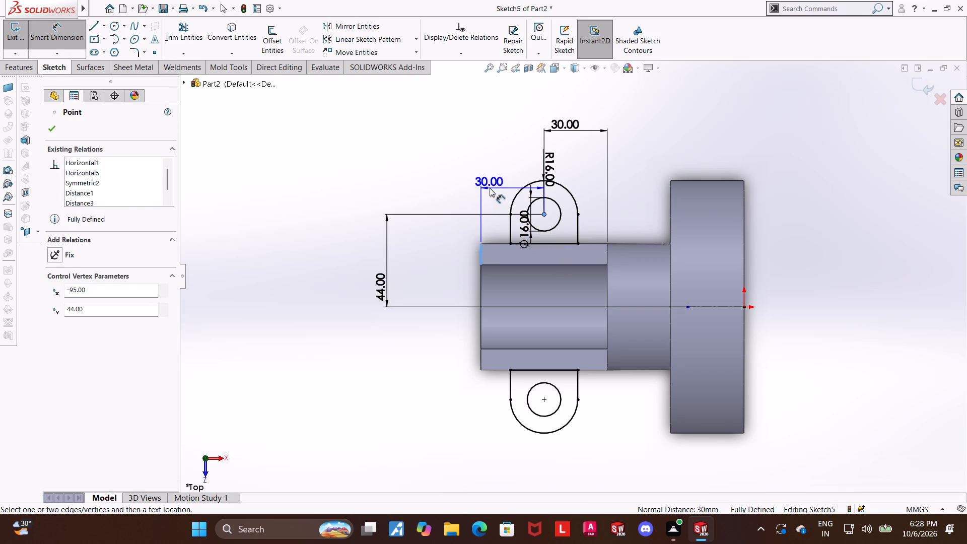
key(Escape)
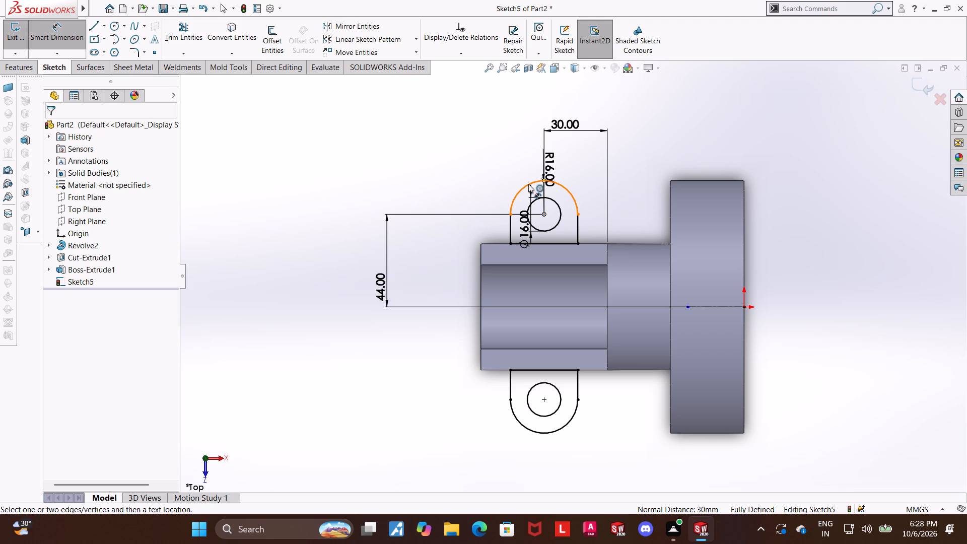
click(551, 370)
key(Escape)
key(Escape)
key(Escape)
Trim away the horizontal base line of the upper lug profile.
scroll(565, 227, down, 4)
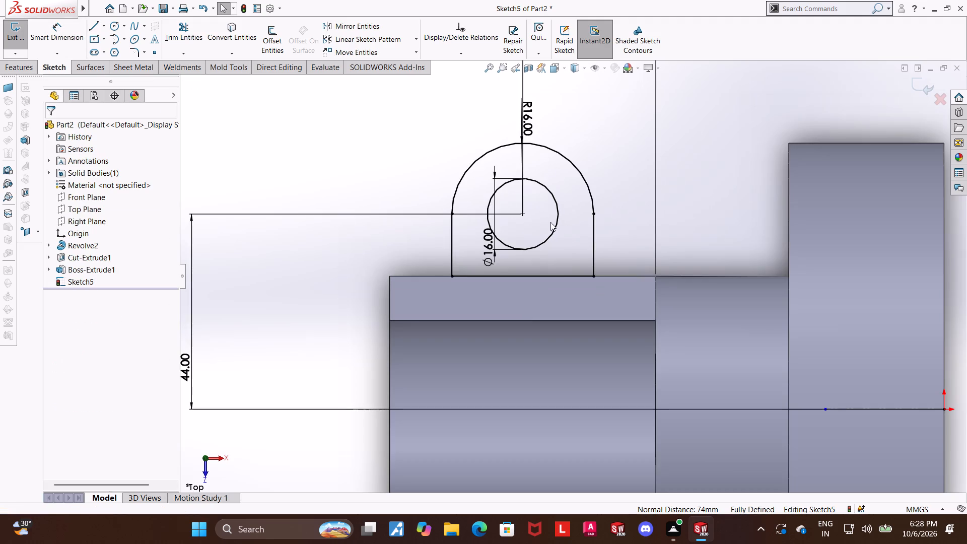
key(Escape)
key(Escape)
click(188, 33)
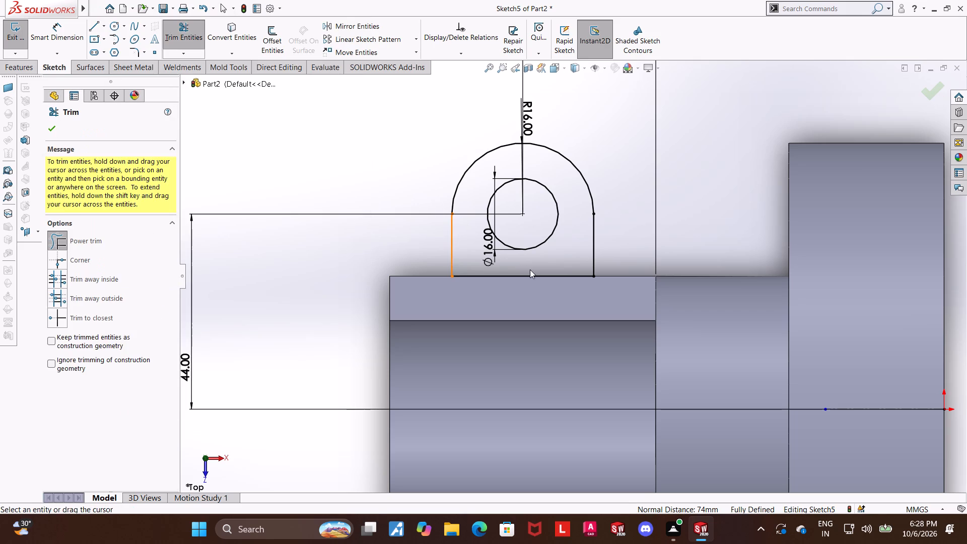
drag(529, 268, 528, 294)
key(Escape)
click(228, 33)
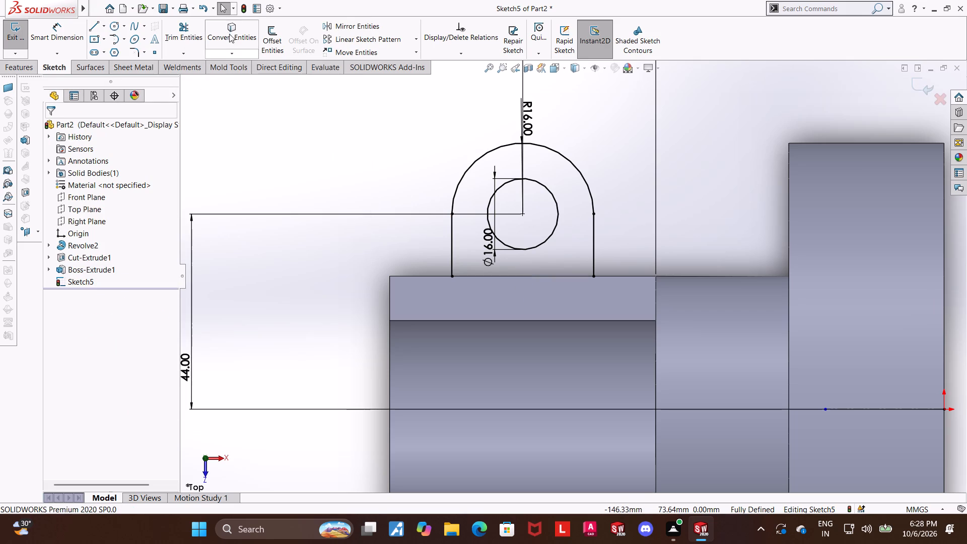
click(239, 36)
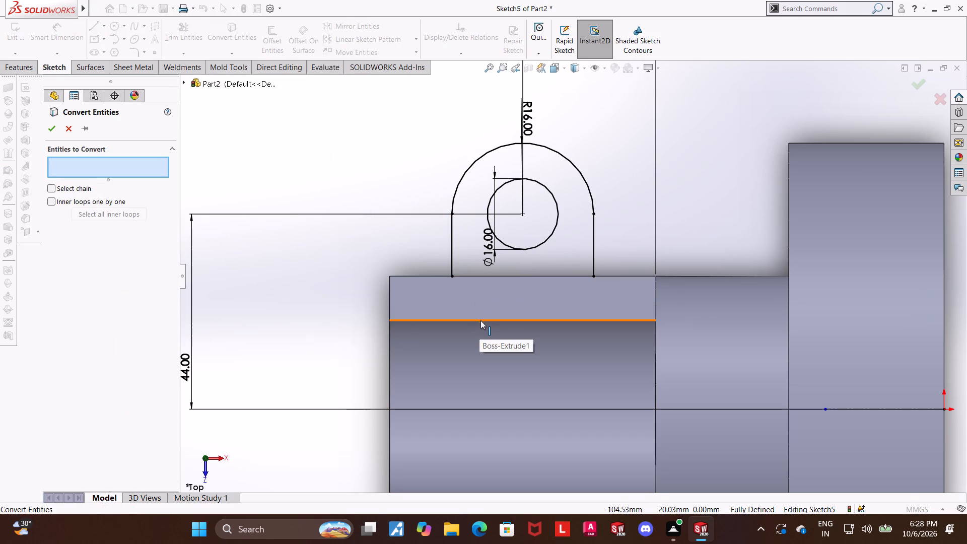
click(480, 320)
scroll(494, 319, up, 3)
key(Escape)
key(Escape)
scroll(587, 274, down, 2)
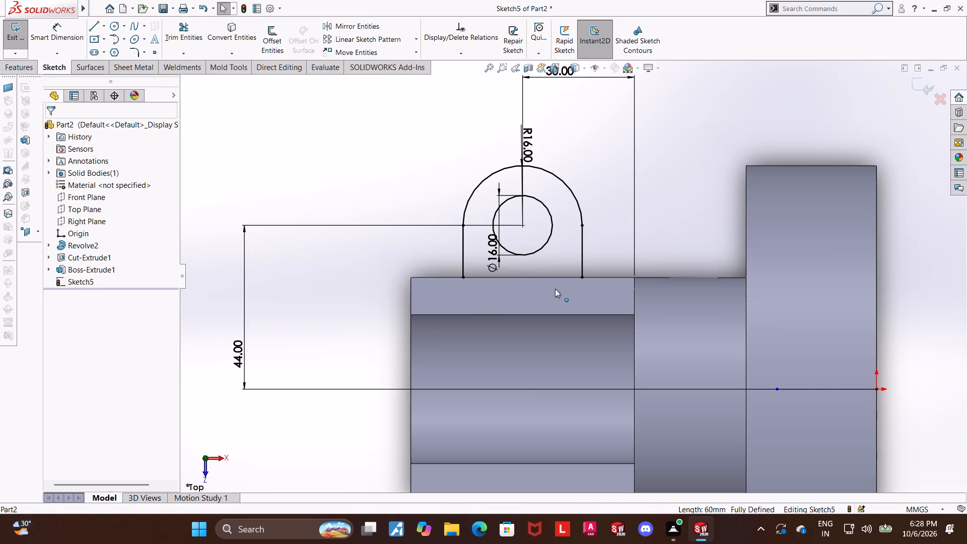
Convert the half-ring's upper inner bore edge into a sketch line.
click(231, 27)
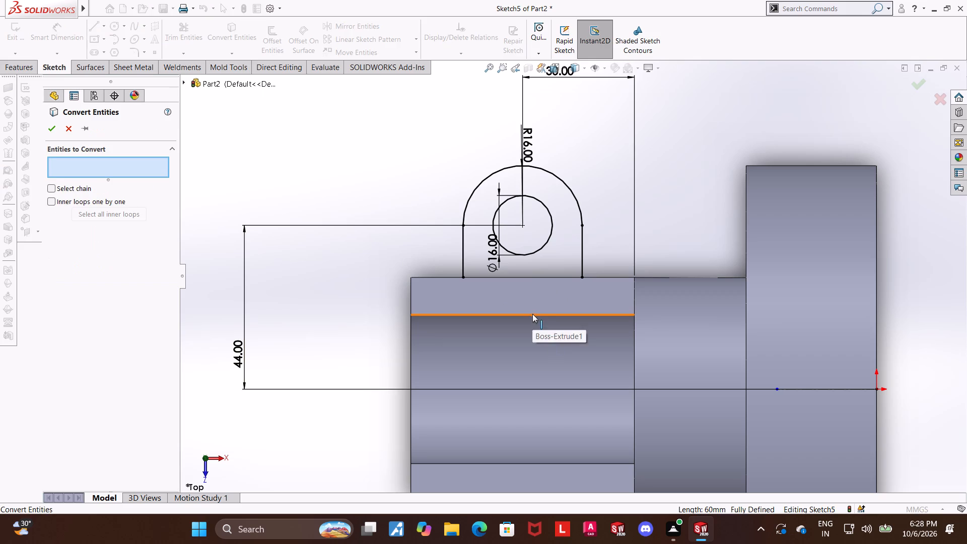
click(532, 314)
click(56, 130)
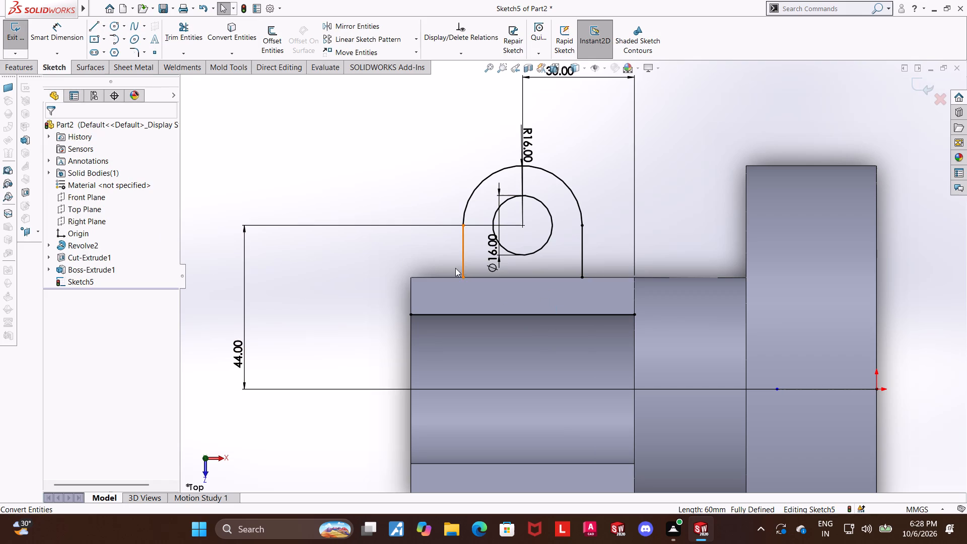
Delete the coincident relations holding the lower endpoints of the upper lug's two side lines on the outer edge.
drag(463, 278, 464, 297)
key(Escape)
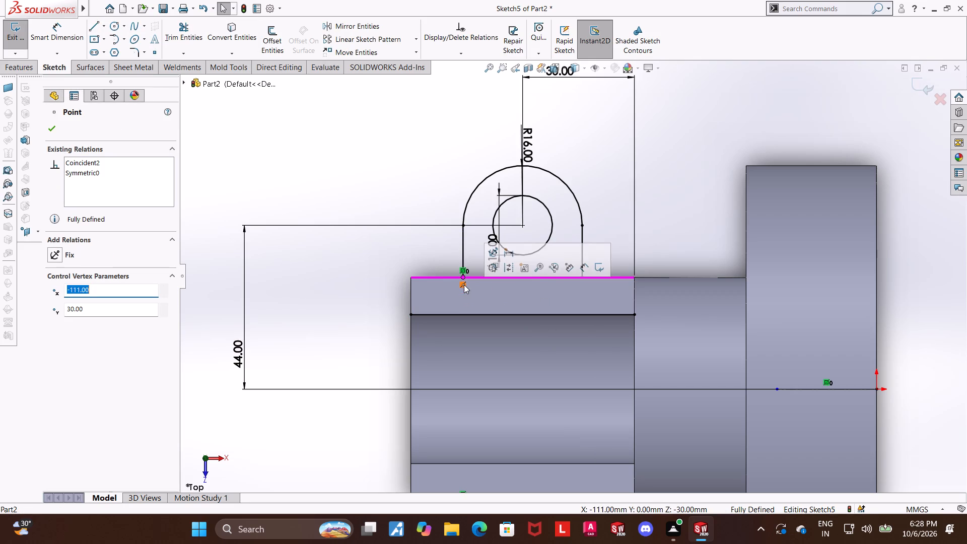
right_click(464, 285)
click(496, 420)
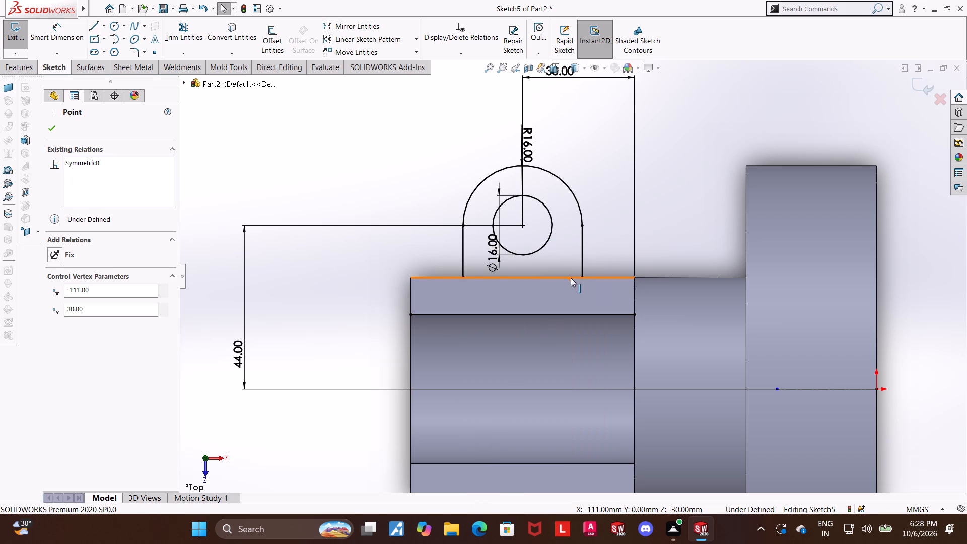
click(580, 277)
right_click(580, 277)
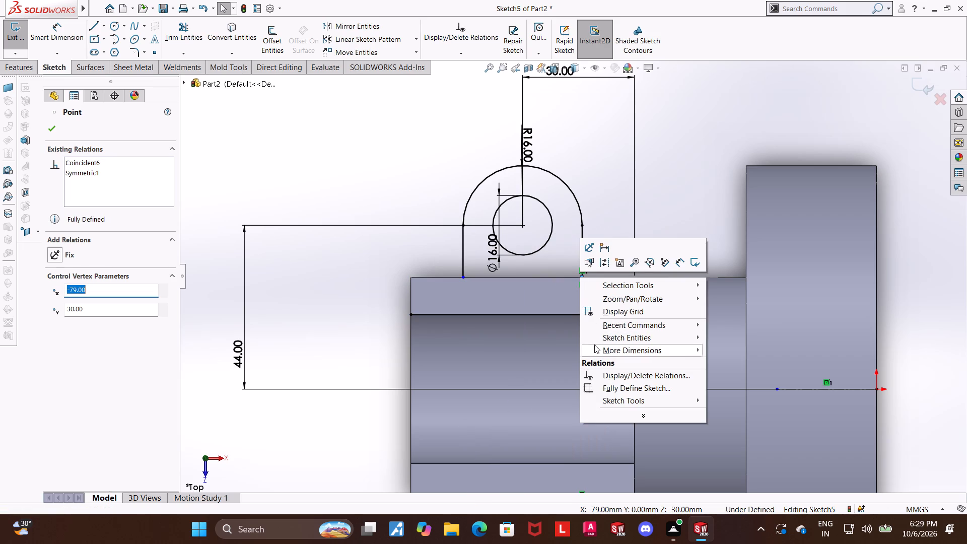
right_click(86, 161)
click(109, 184)
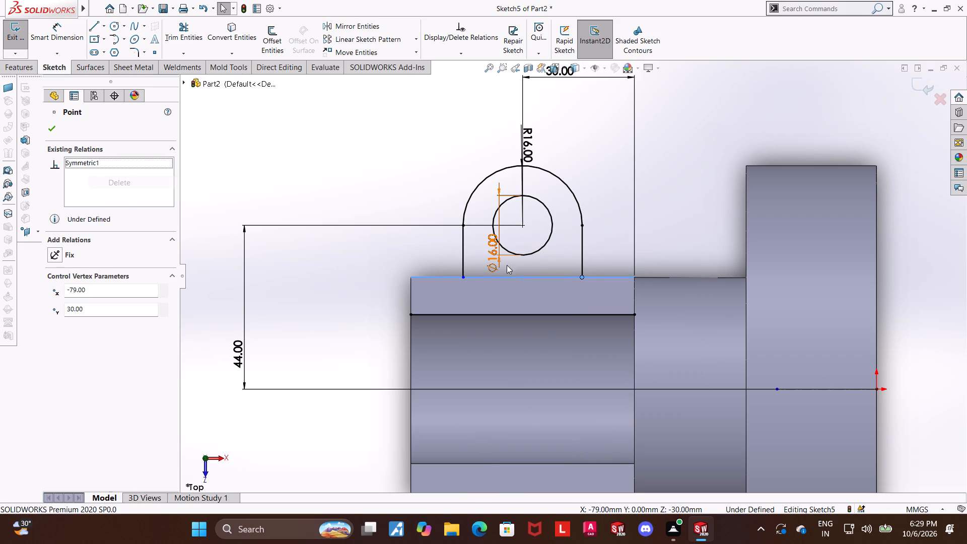
key(Escape)
Make the lower endpoint of the upper lug's side line farther from the flange coincident with the converted inner-edge line.
click(464, 280)
ctrl+click(464, 315)
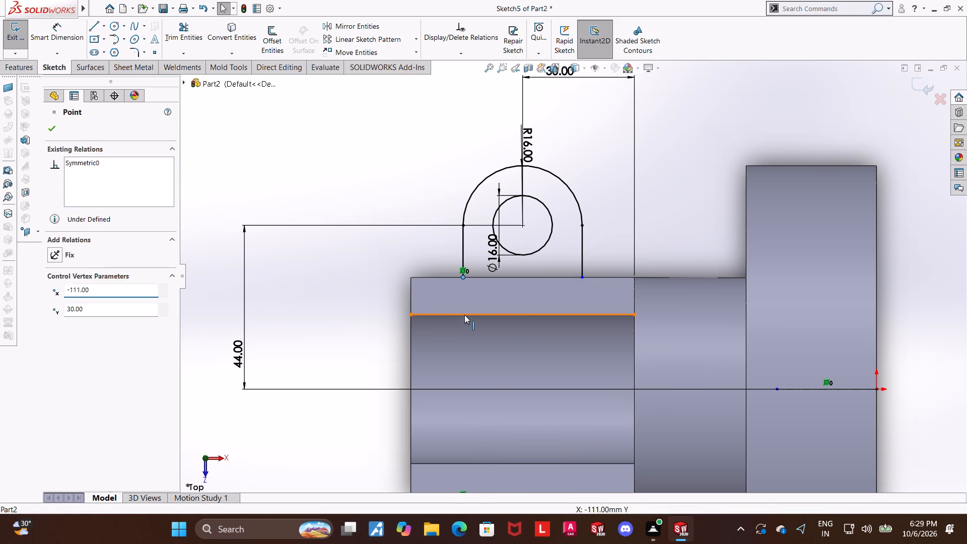
click(53, 324)
key(Escape)
scroll(542, 348, up, 3)
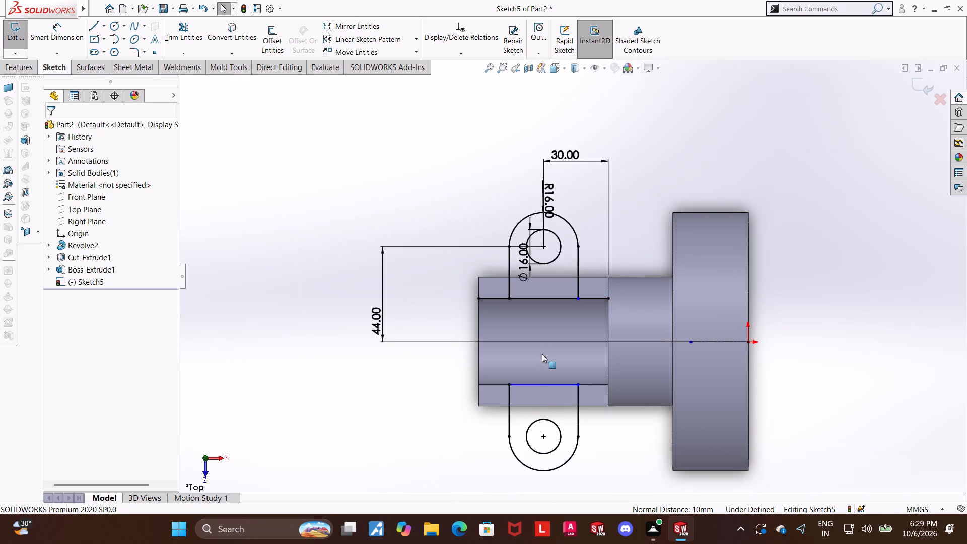
scroll(546, 413, down, 2)
key(Escape)
key(Escape)
click(388, 380)
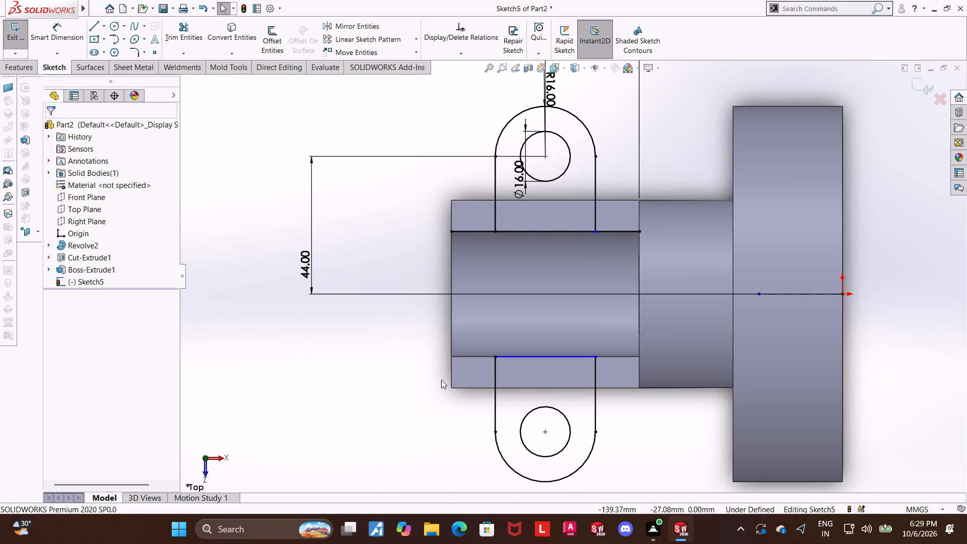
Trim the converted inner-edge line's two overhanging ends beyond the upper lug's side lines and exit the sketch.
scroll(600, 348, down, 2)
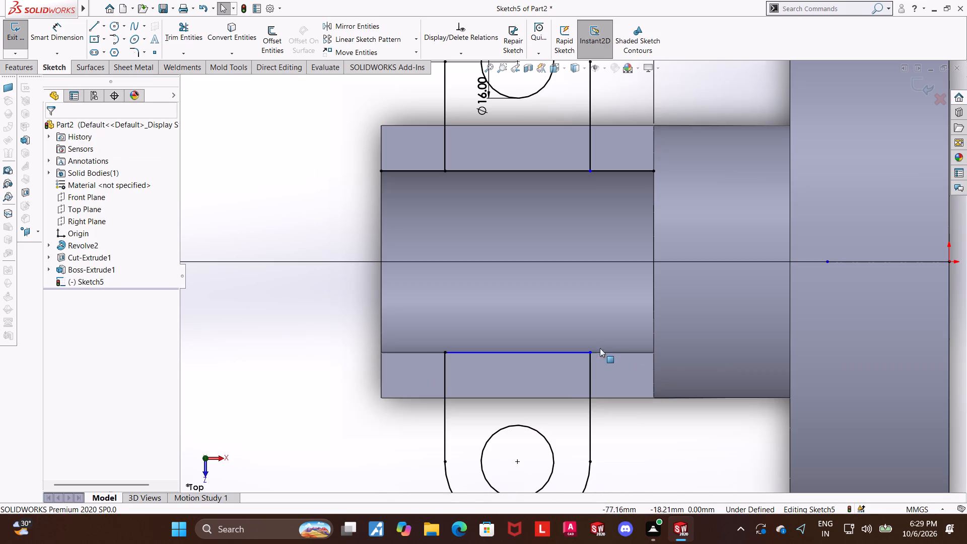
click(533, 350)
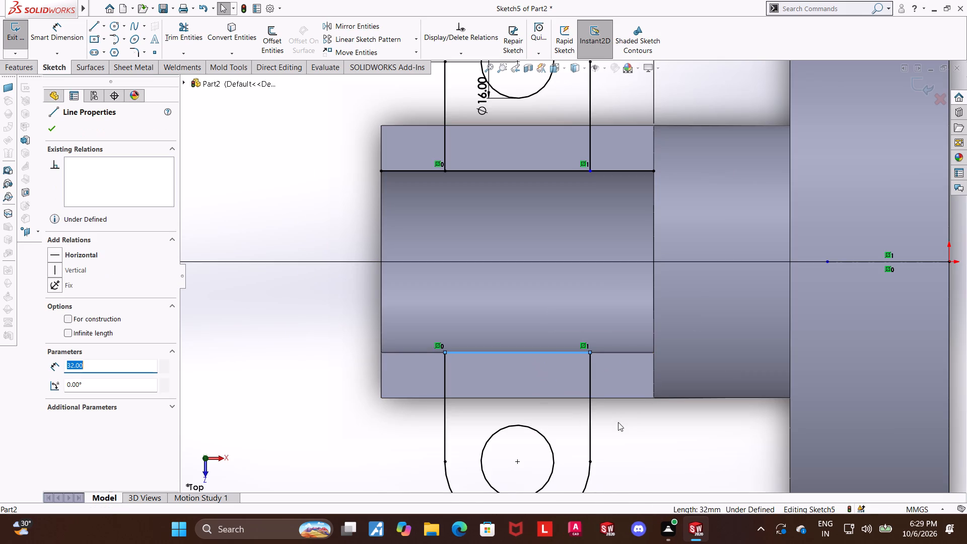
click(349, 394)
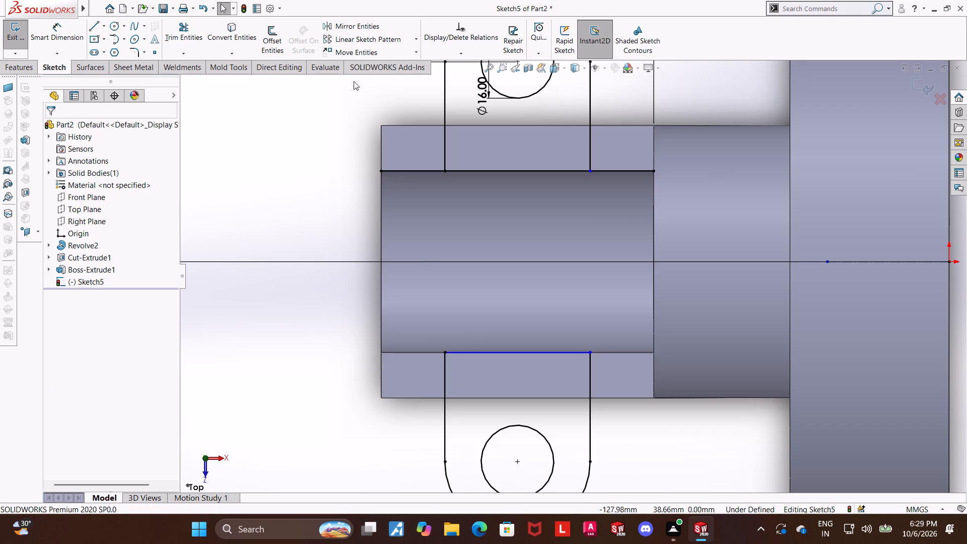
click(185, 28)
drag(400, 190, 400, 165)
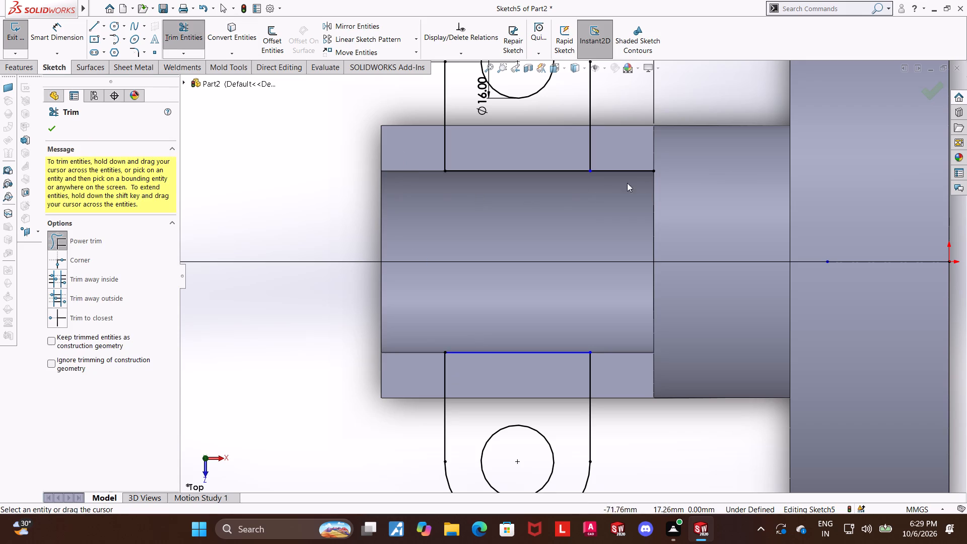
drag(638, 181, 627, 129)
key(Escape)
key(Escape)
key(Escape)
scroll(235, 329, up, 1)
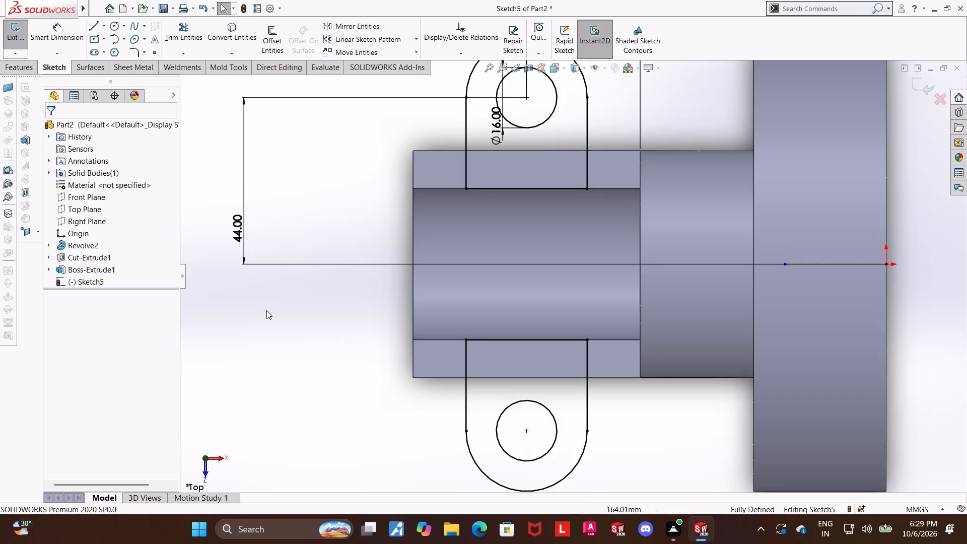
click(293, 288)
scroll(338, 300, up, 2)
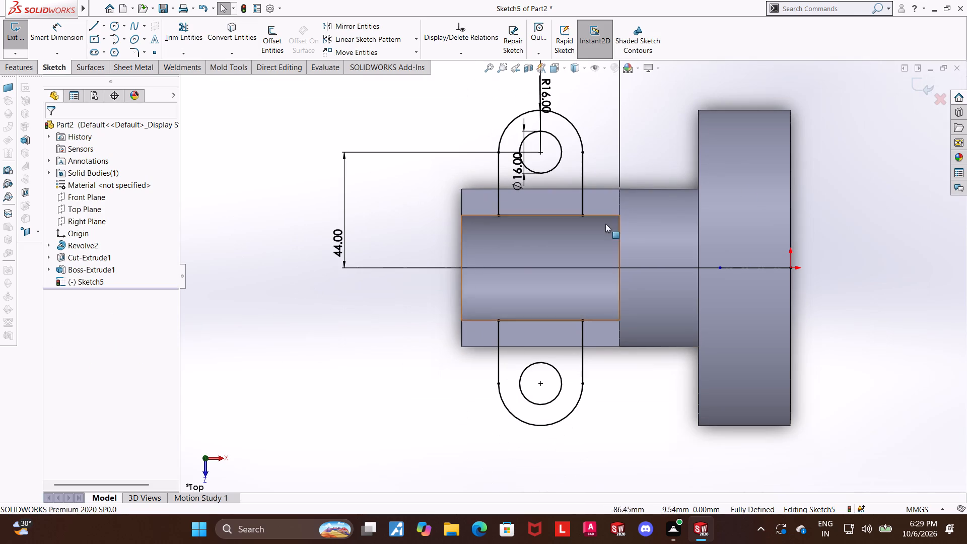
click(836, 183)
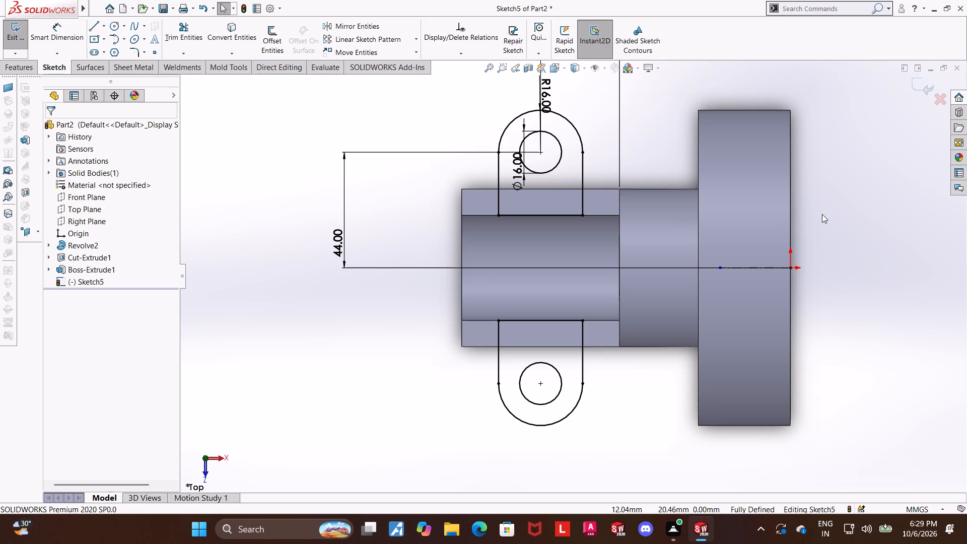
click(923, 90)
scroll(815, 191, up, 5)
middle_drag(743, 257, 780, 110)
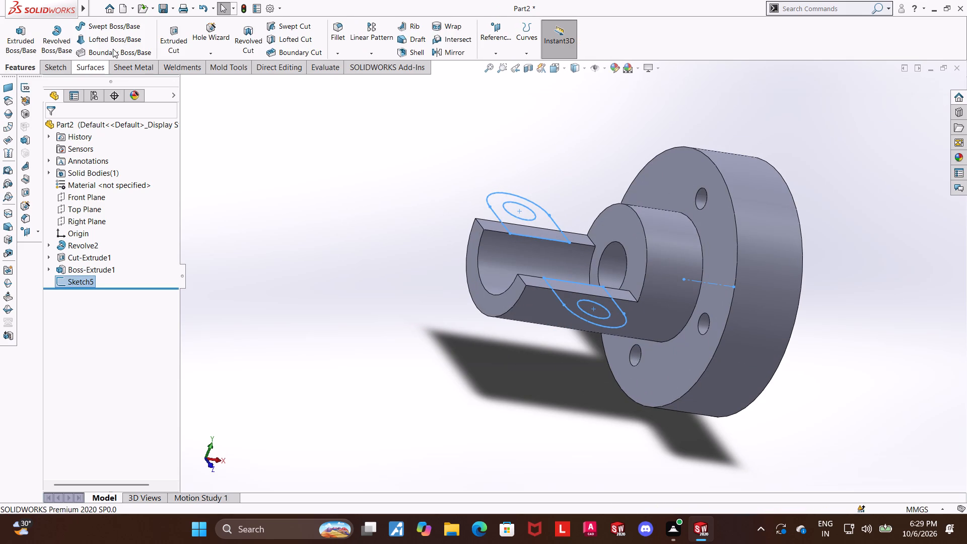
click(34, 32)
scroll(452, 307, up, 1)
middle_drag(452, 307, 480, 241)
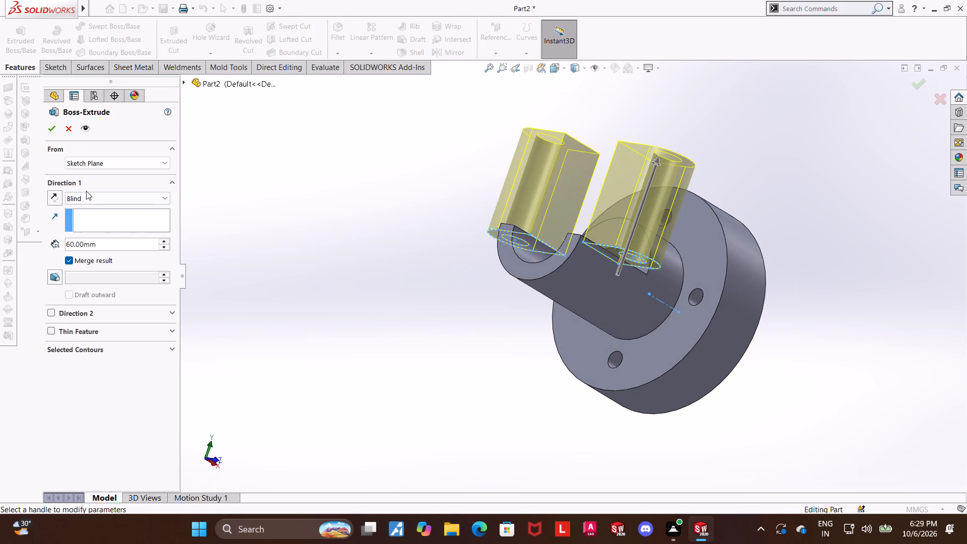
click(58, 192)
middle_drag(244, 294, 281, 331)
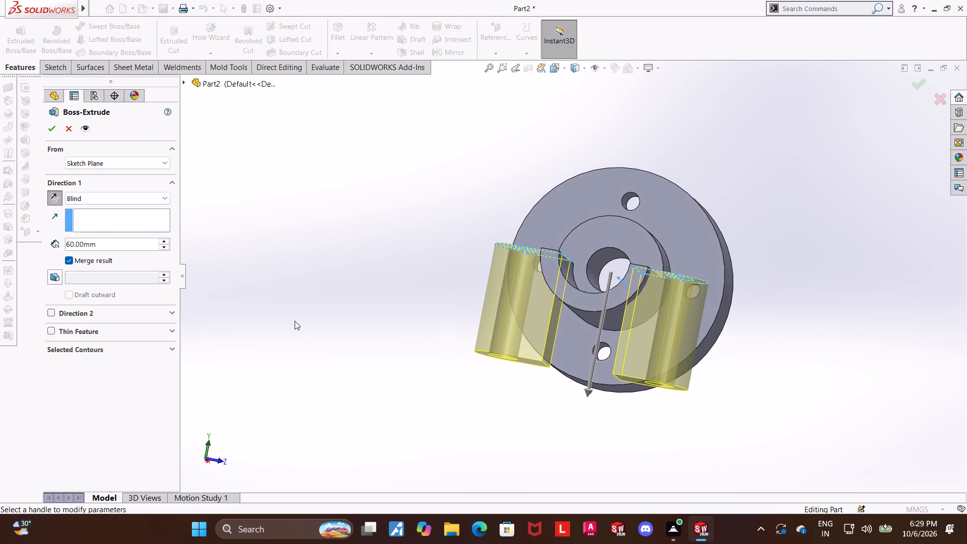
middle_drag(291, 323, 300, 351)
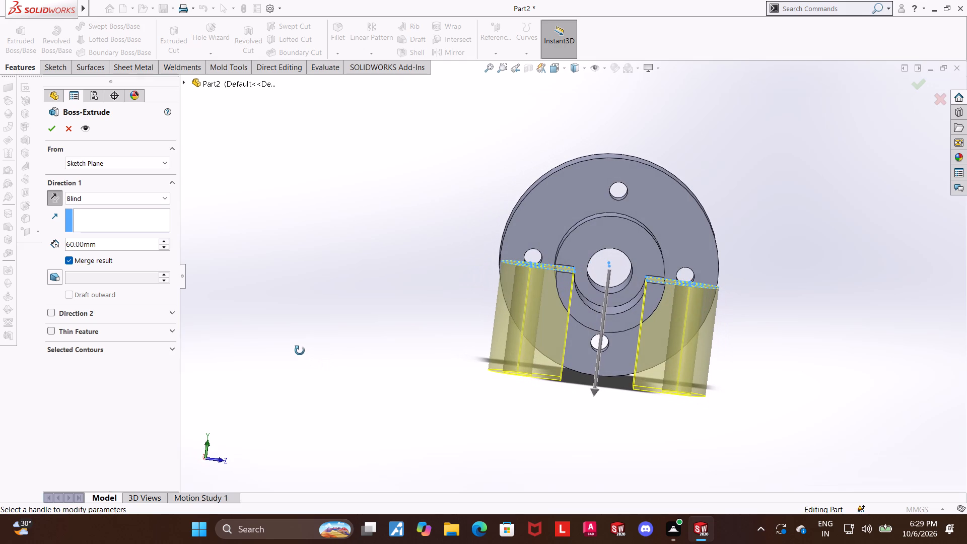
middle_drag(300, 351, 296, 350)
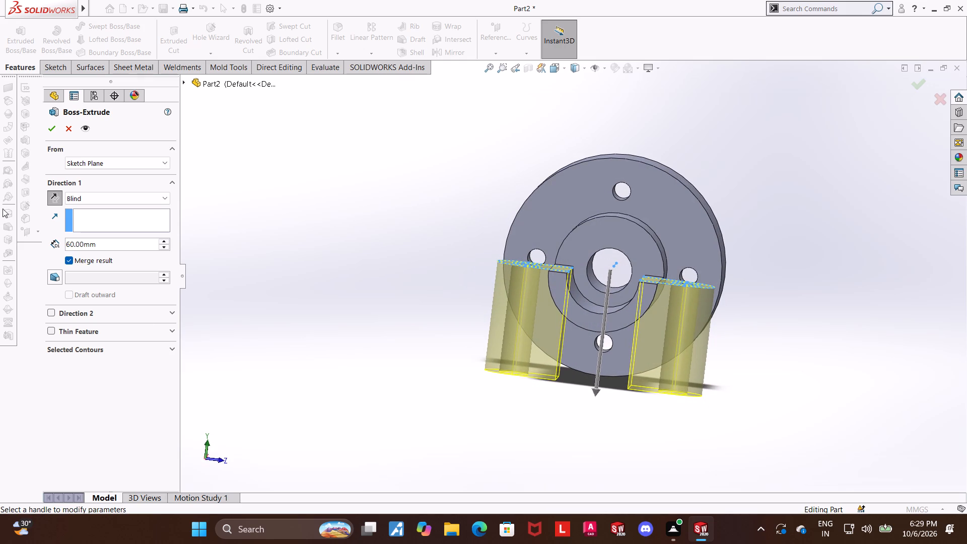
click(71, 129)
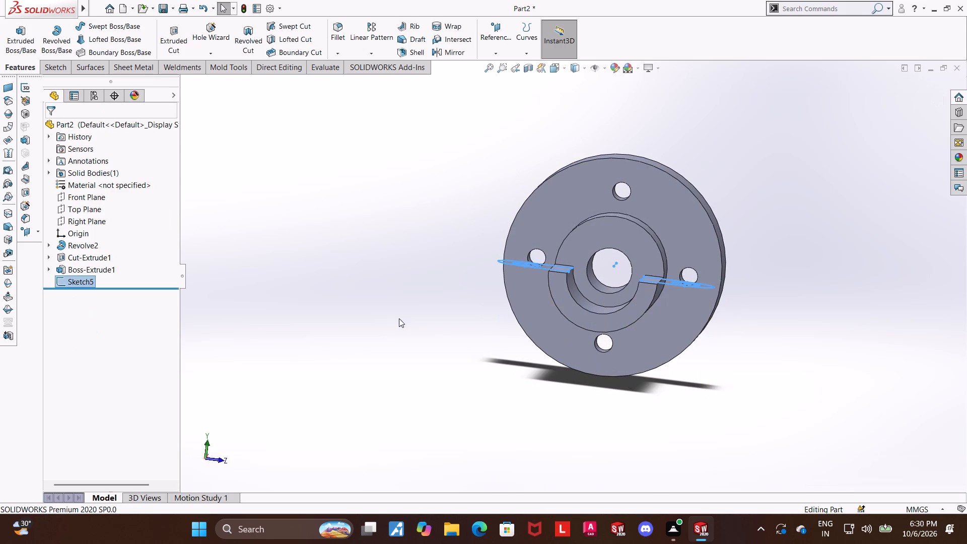
Delete the side-lug sketch, Sketch5, from the part.
middle_drag(398, 316, 364, 356)
click(364, 357)
middle_drag(431, 329, 462, 309)
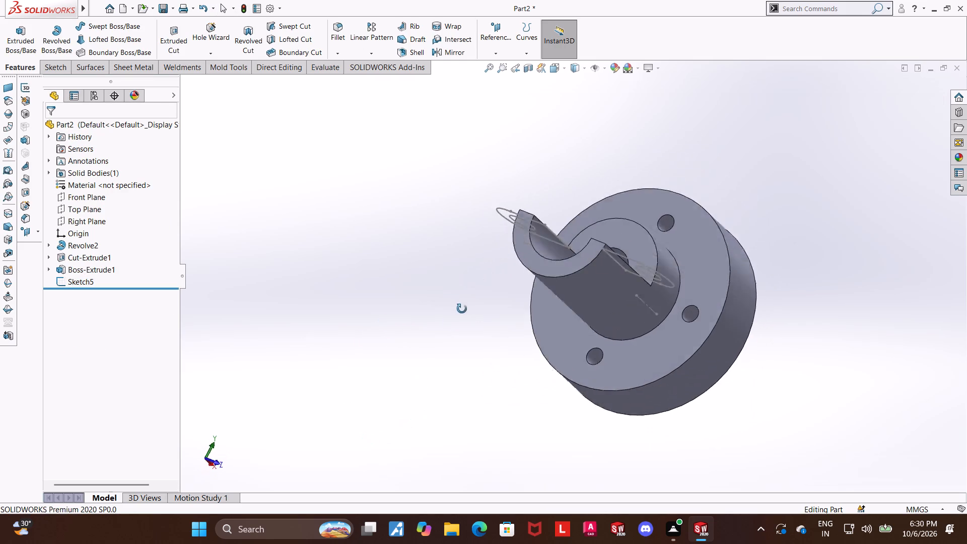
middle_drag(462, 309, 478, 271)
right_click(68, 285)
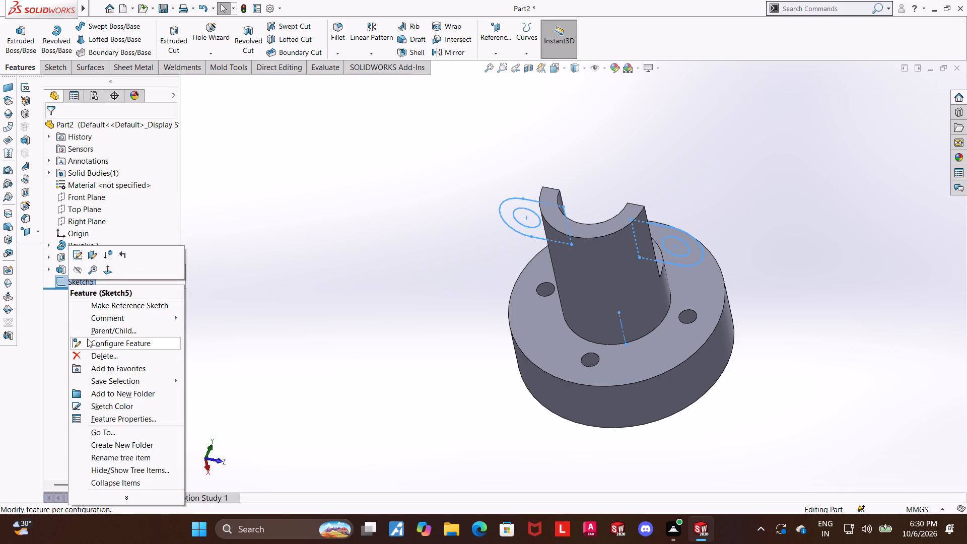
click(77, 354)
click(563, 199)
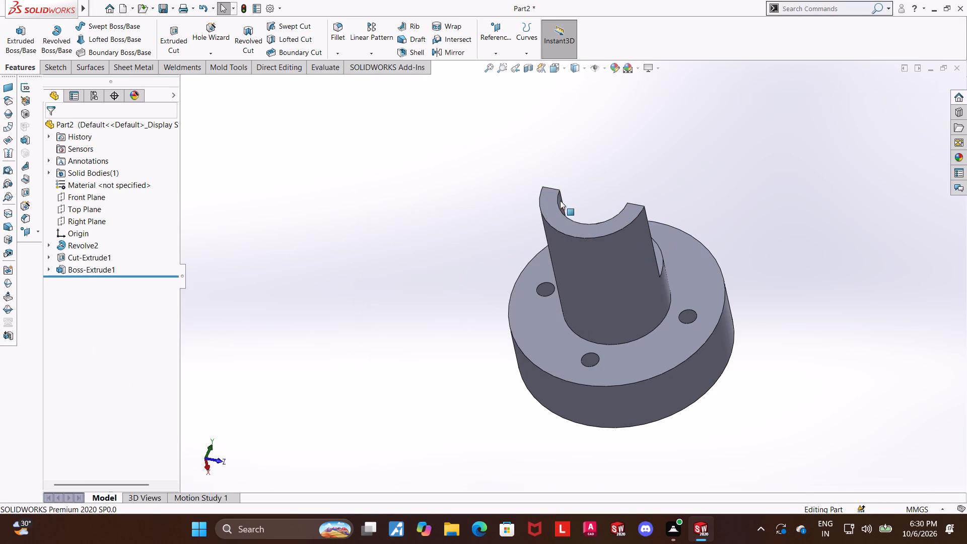
Start a new sketch on the half-ring's flat split face and view it face-on.
middle_drag(433, 288, 399, 417)
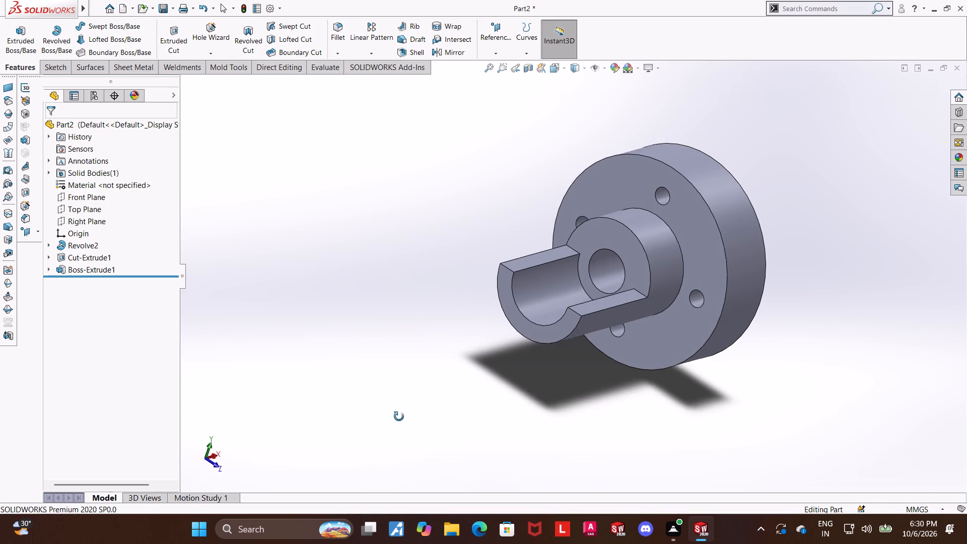
middle_drag(399, 417, 399, 409)
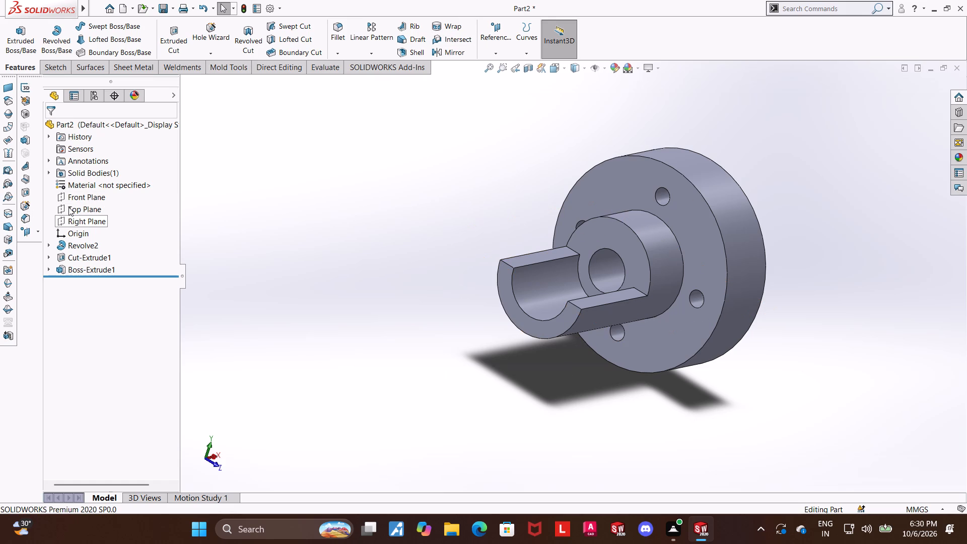
click(429, 315)
right_click(586, 300)
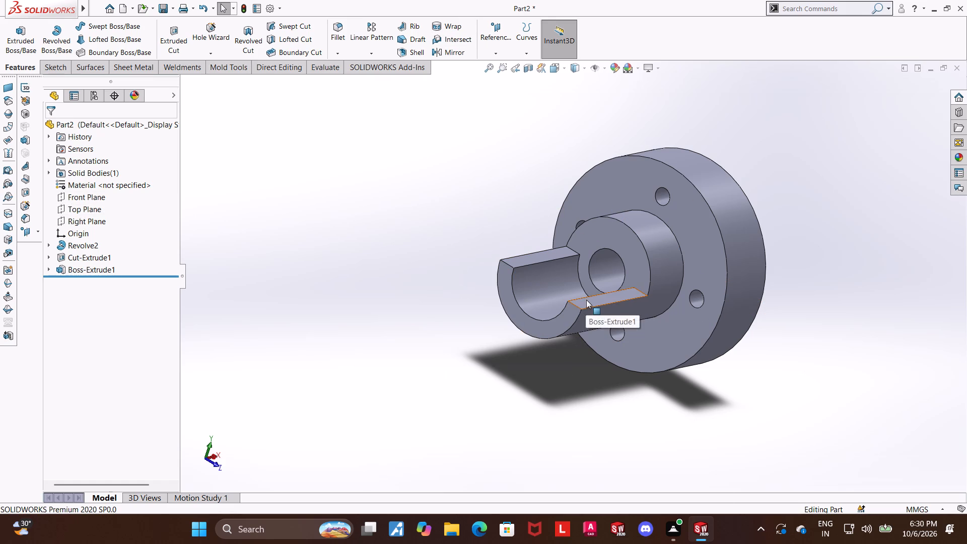
click(608, 284)
click(89, 288)
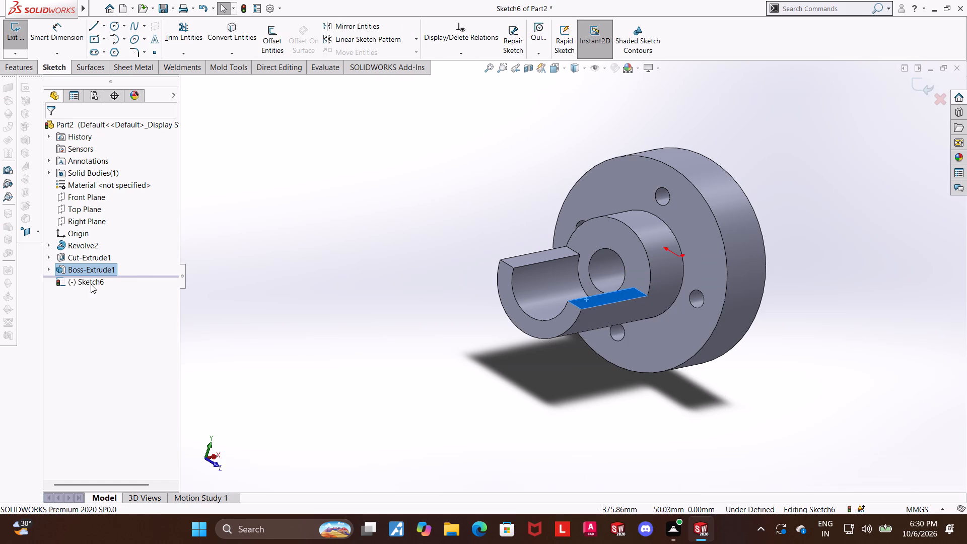
click(91, 284)
click(111, 269)
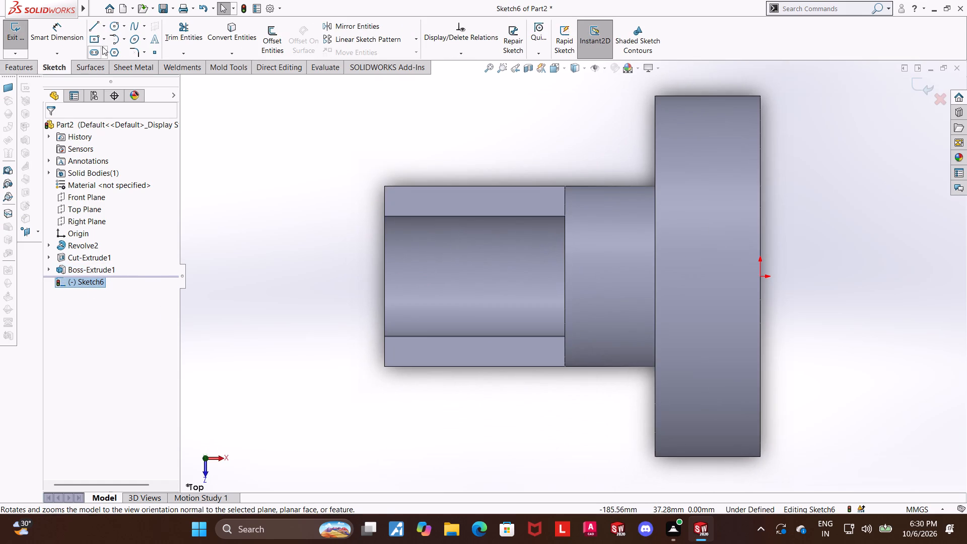
Sketch a centerpoint straight slot across the half-ring, centred on the part axis, with arc centres about 103 mm apart and end radius about 13 mm.
click(106, 51)
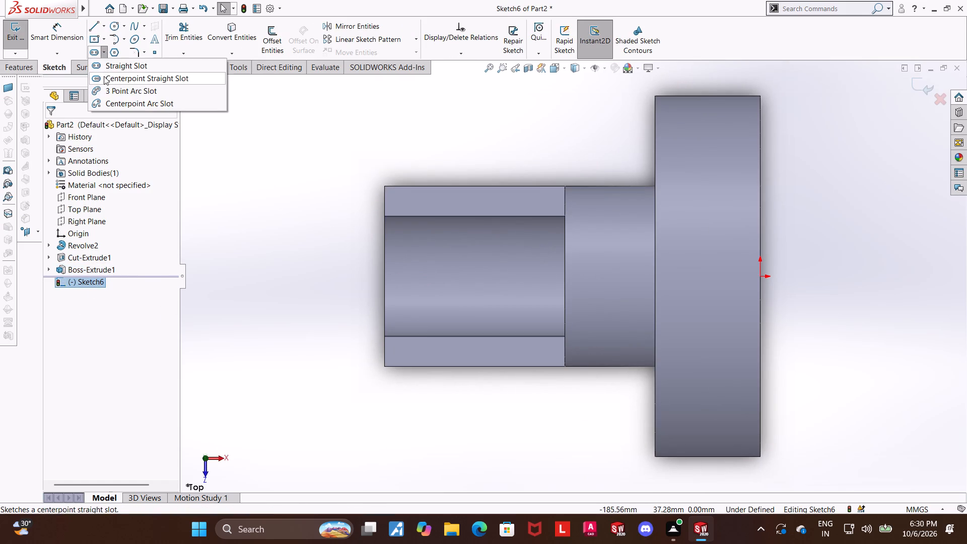
click(104, 76)
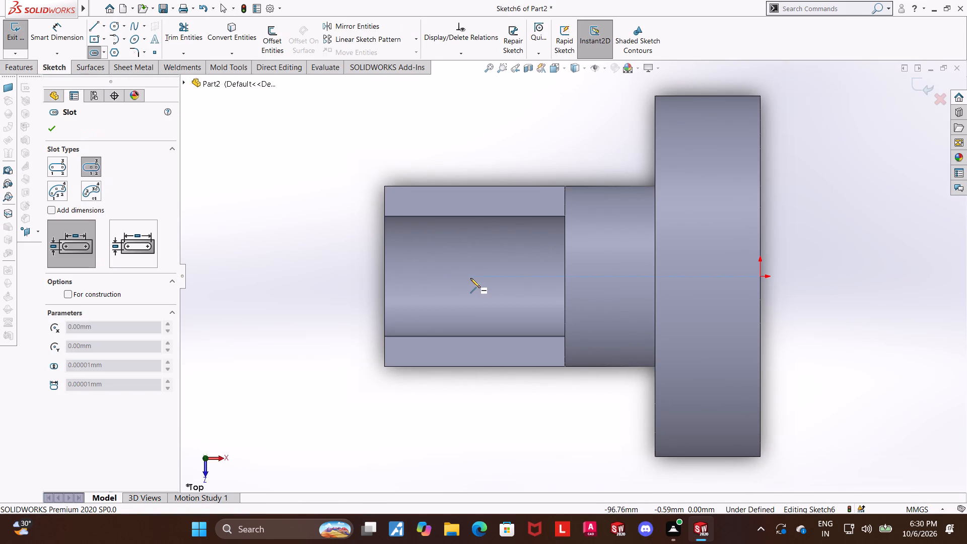
click(475, 278)
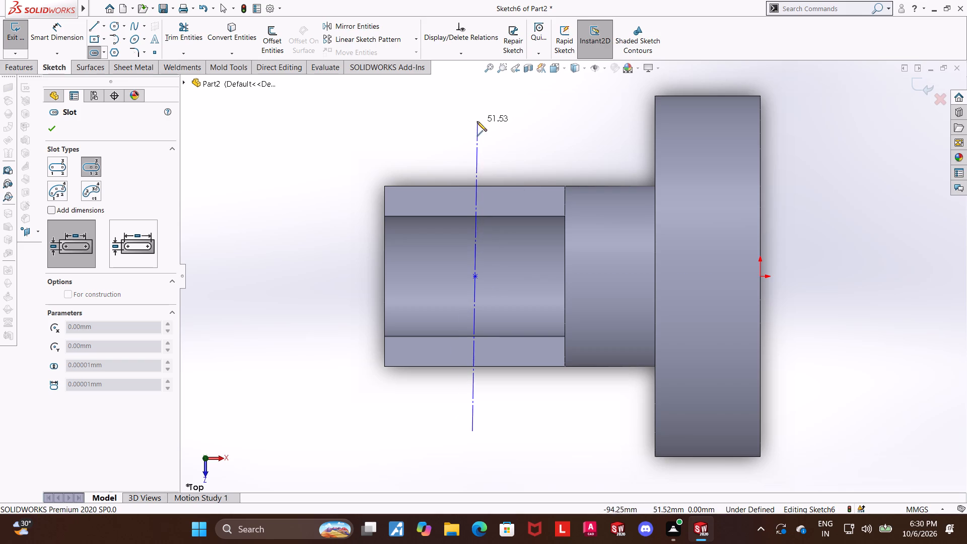
click(475, 122)
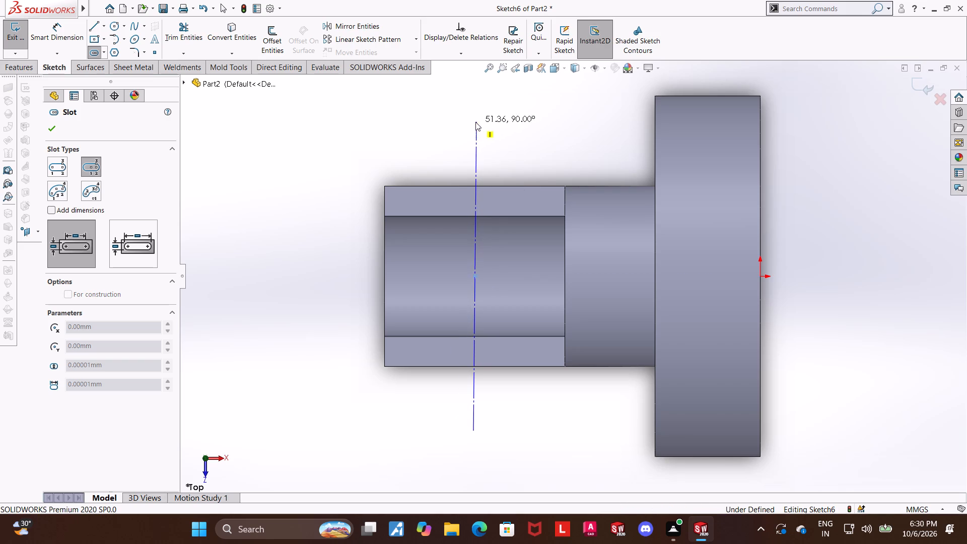
click(514, 106)
key(Escape)
key(Escape)
Dimension the slot's upper end arc with a radius of 16 mm.
click(55, 41)
scroll(420, 101, up, 2)
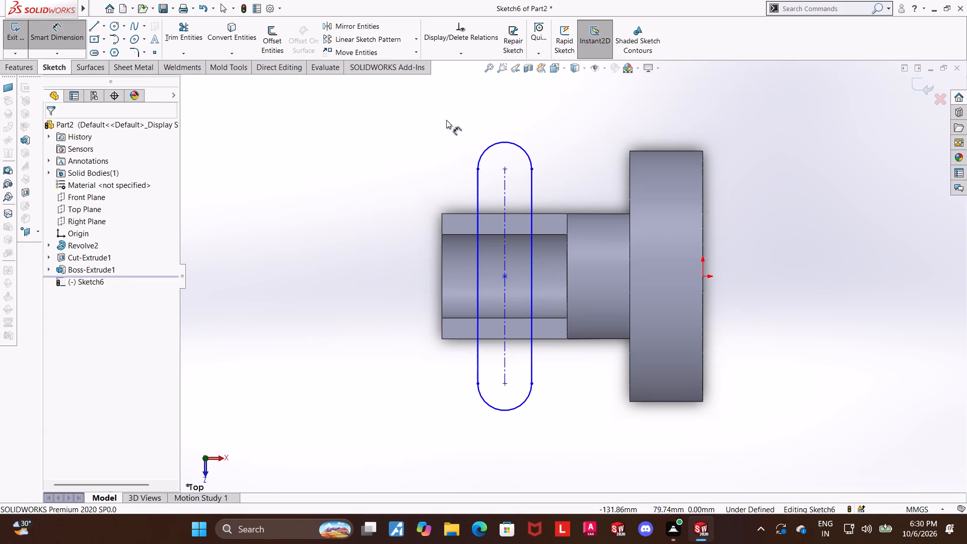
click(483, 151)
click(475, 126)
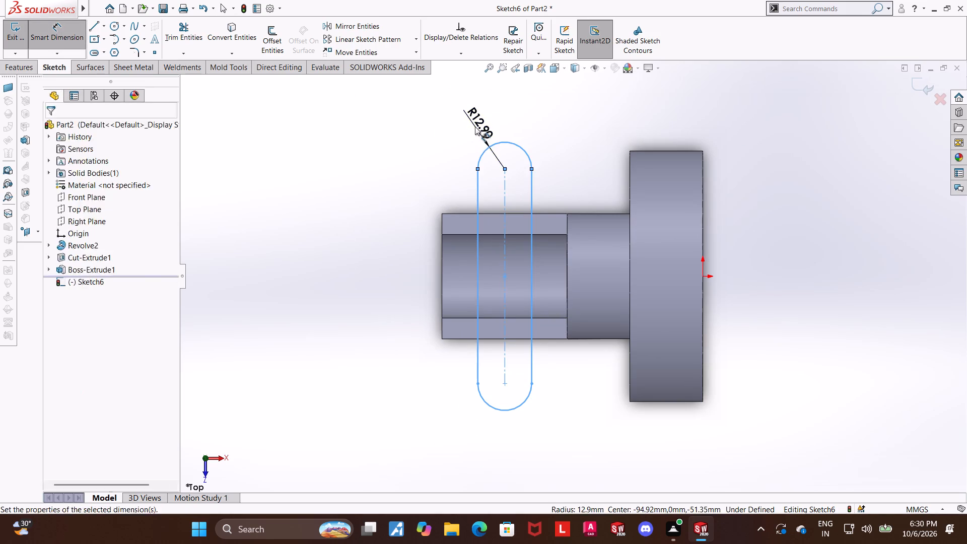
text(16)
key(Return)
key(Escape)
key(Escape)
key(Escape)
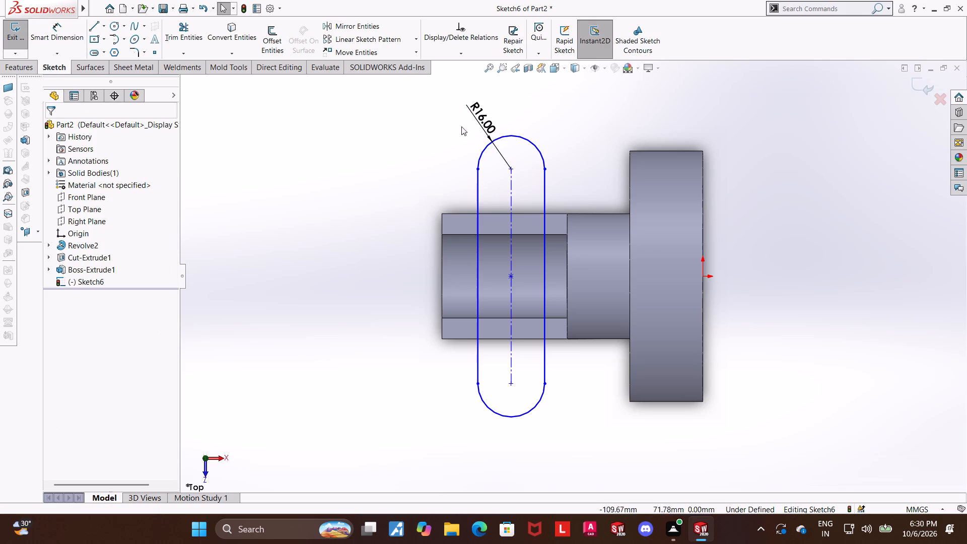
Position the slot's upper arc centre 30 mm from the half-ring's flange-side edge using a dimension, and delete that dimension.
click(66, 37)
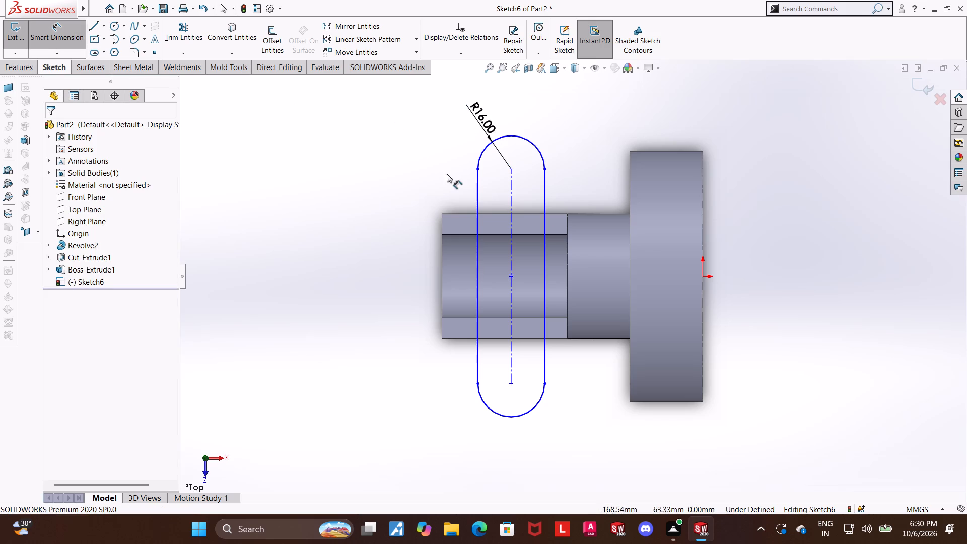
click(512, 172)
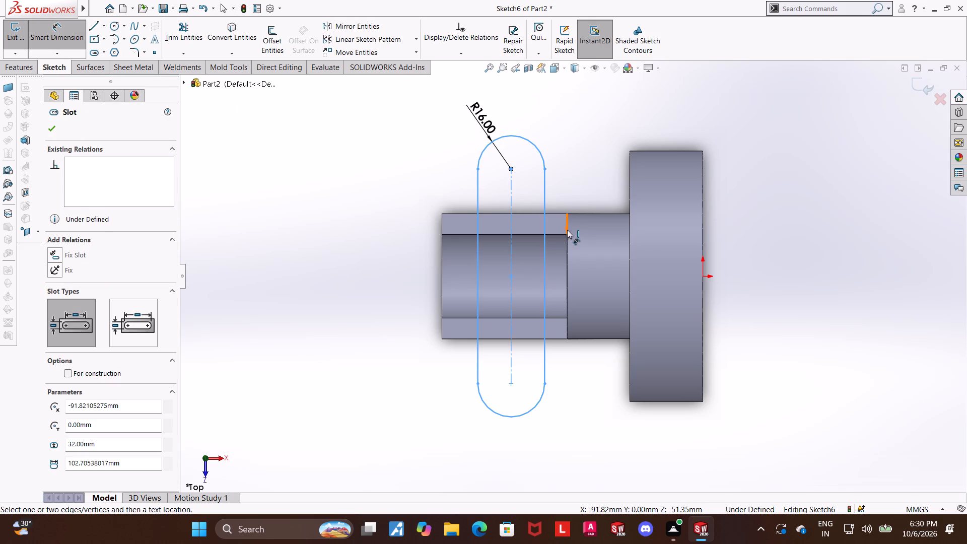
click(567, 230)
click(556, 123)
text(30)
key(Return)
key(Delete)
key(Escape)
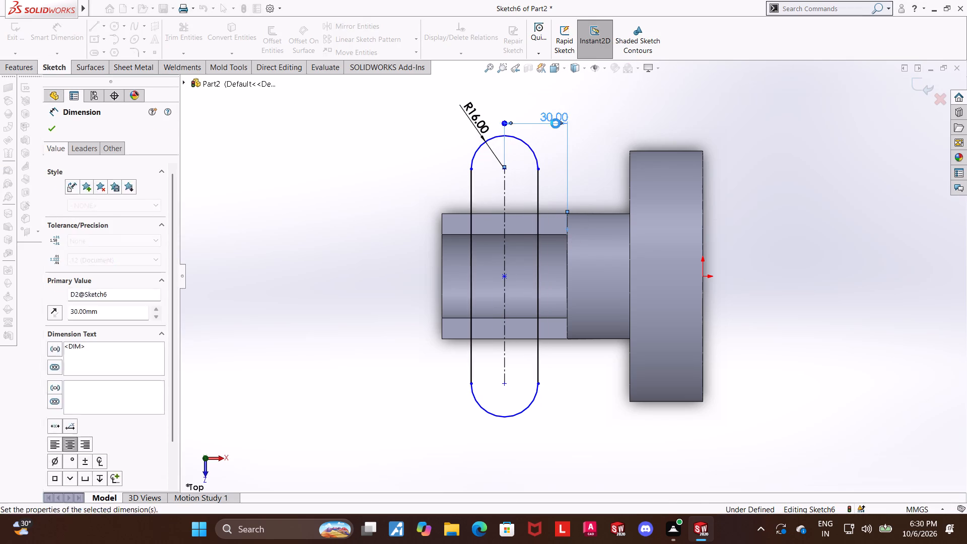
key(Escape)
key(Escape)
Dimension the distance from the half-ring's free end edge to the slot's upper arc centre.
click(61, 32)
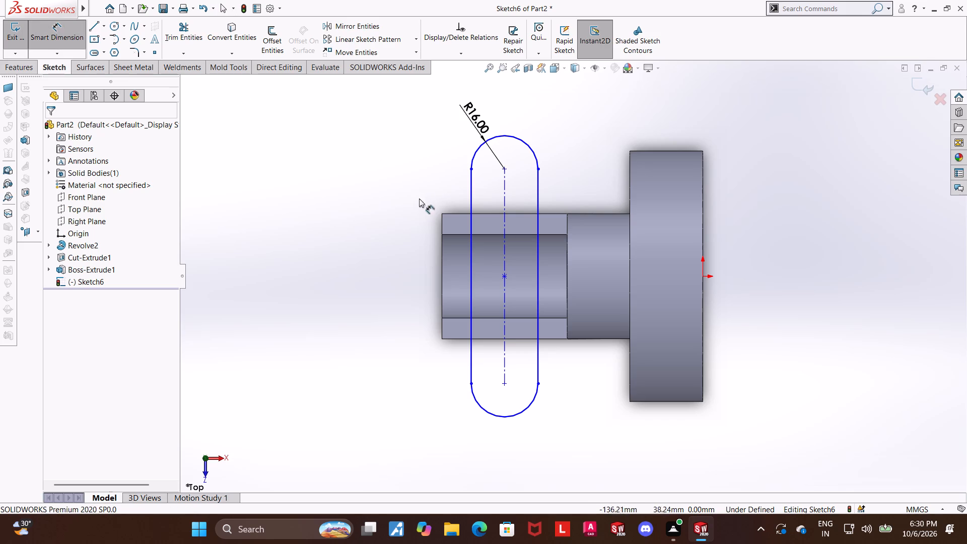
click(441, 219)
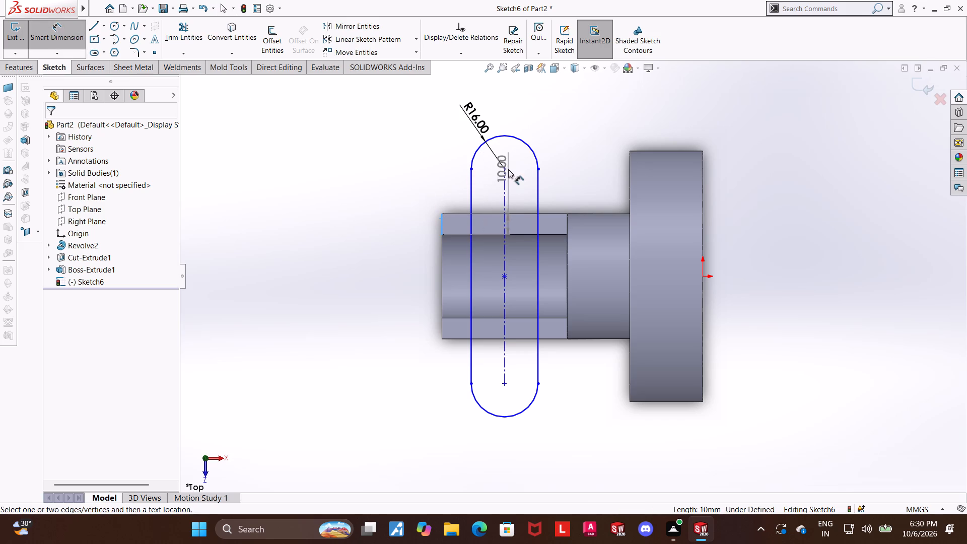
click(505, 170)
click(441, 155)
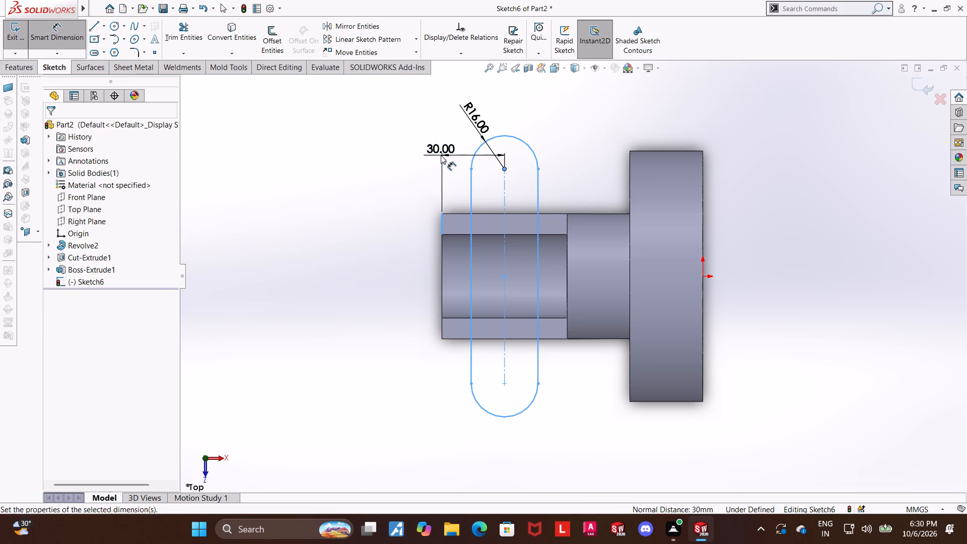
click(400, 143)
click(359, 240)
key(Escape)
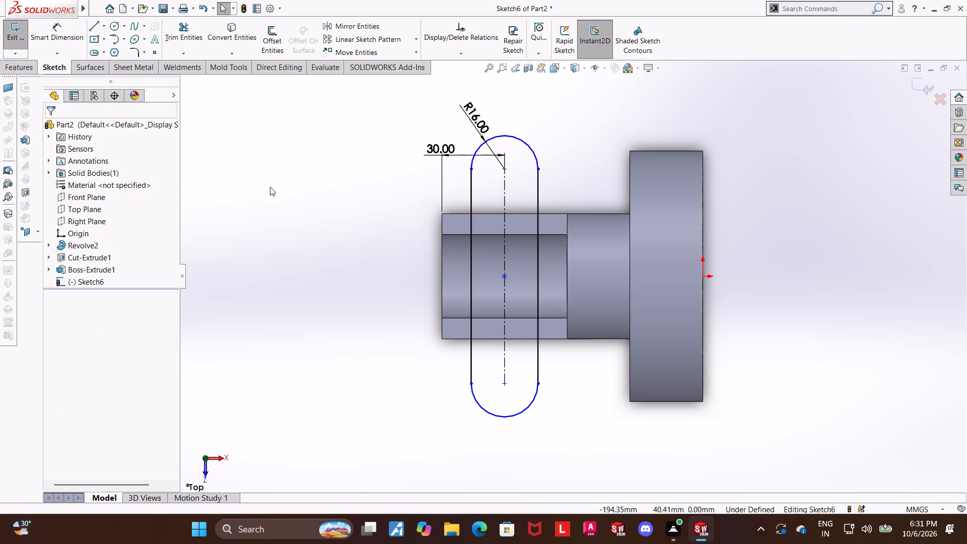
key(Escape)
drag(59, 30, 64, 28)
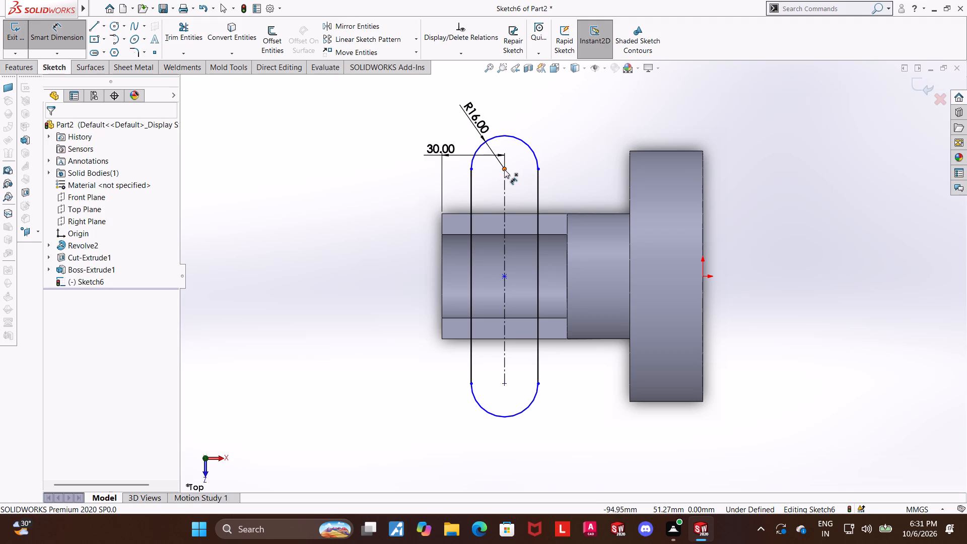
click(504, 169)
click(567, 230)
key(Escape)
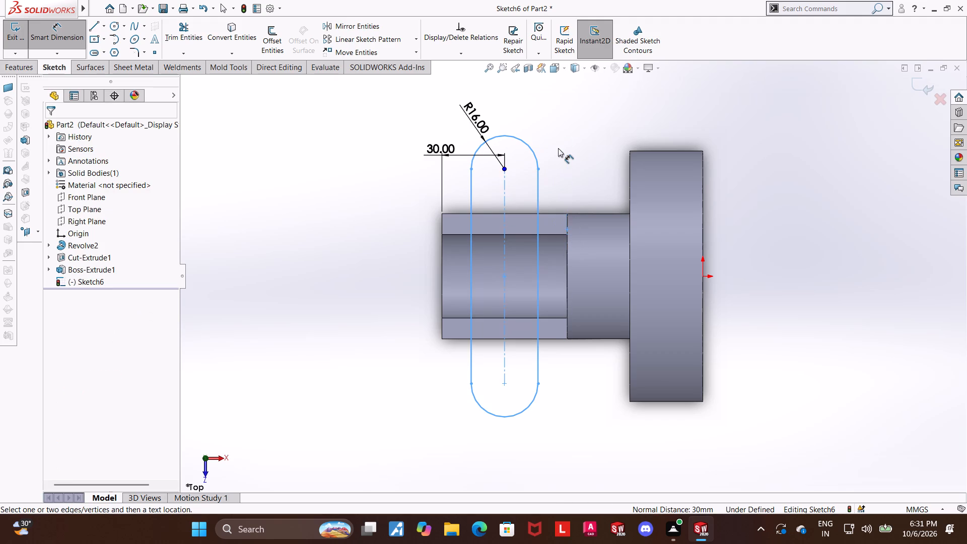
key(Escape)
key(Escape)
Dimension the distance from the slot's centre point to its upper arc centre as 44 mm.
click(69, 30)
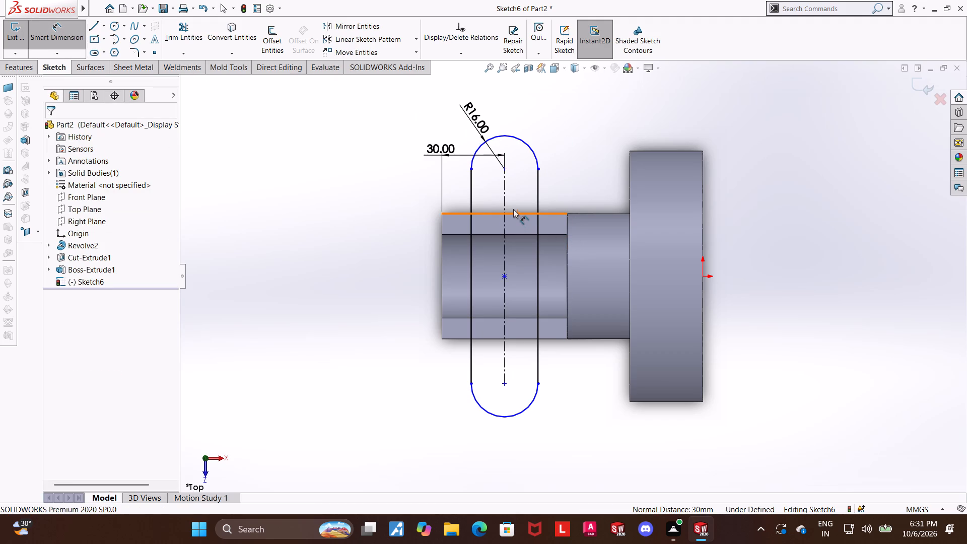
click(505, 170)
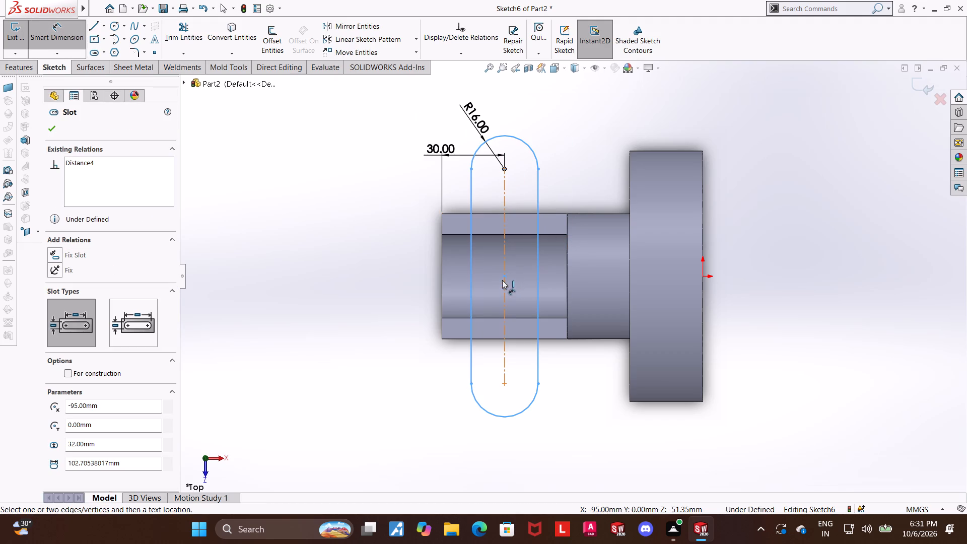
click(505, 277)
click(320, 225)
text(44)
key(Return)
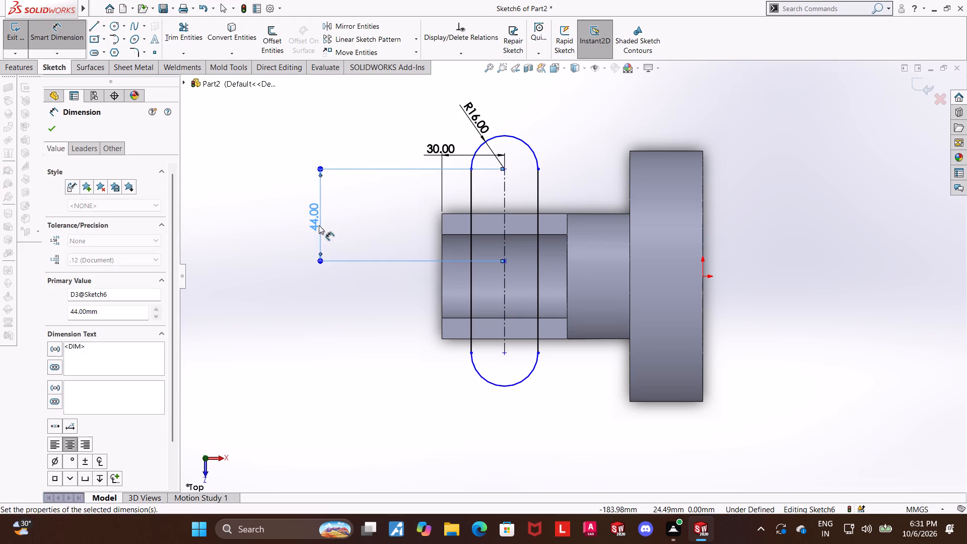
key(Escape)
key(Escape)
click(395, 339)
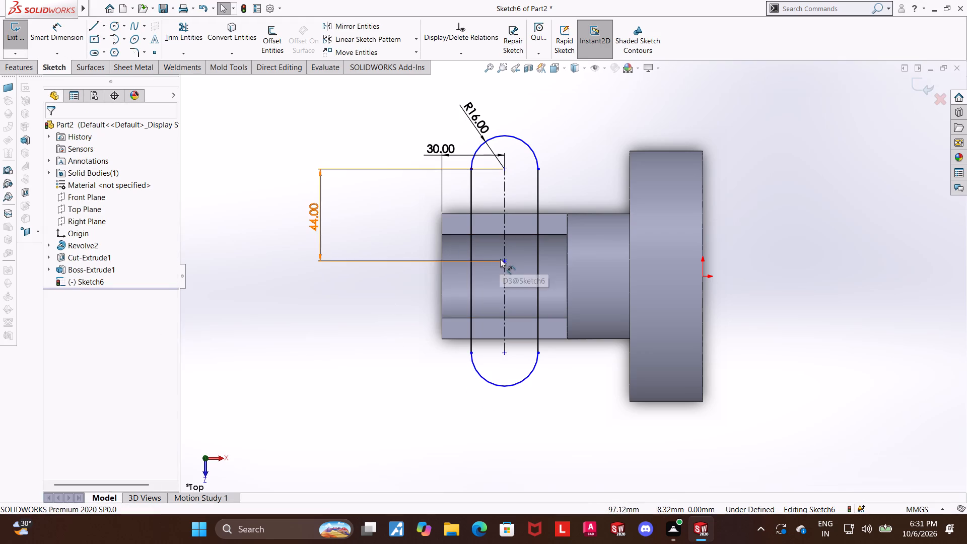
Add a horizontal relation between the slot's centre point and the origin.
click(502, 261)
ctrl+click(702, 277)
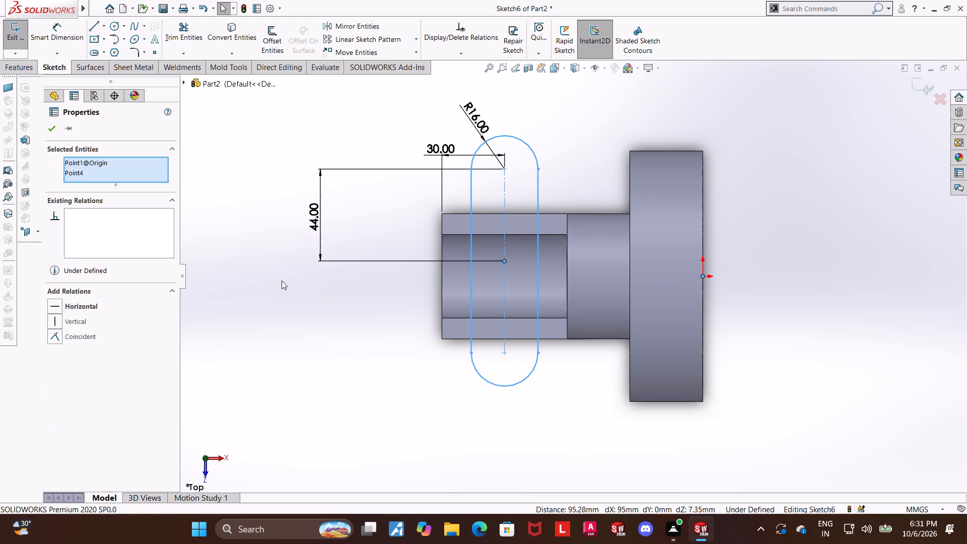
click(53, 310)
click(255, 391)
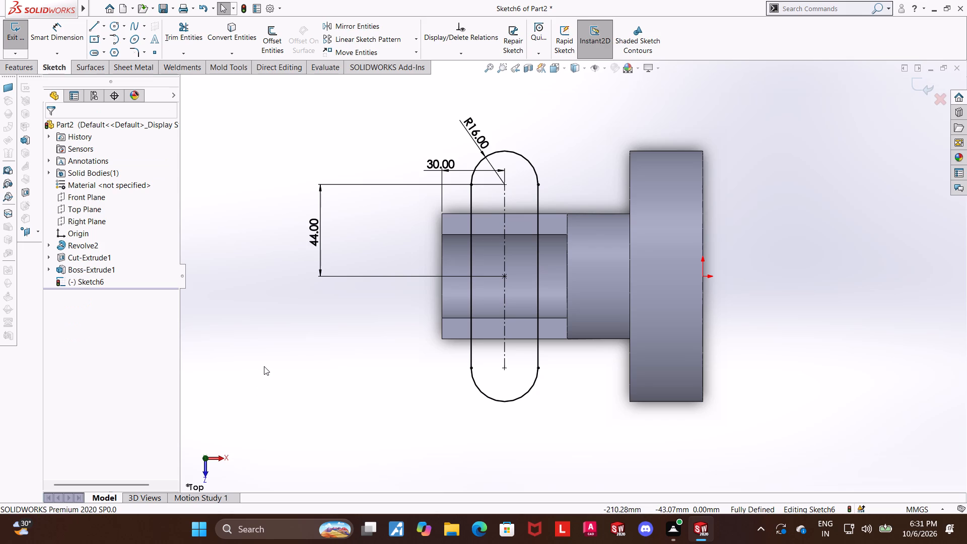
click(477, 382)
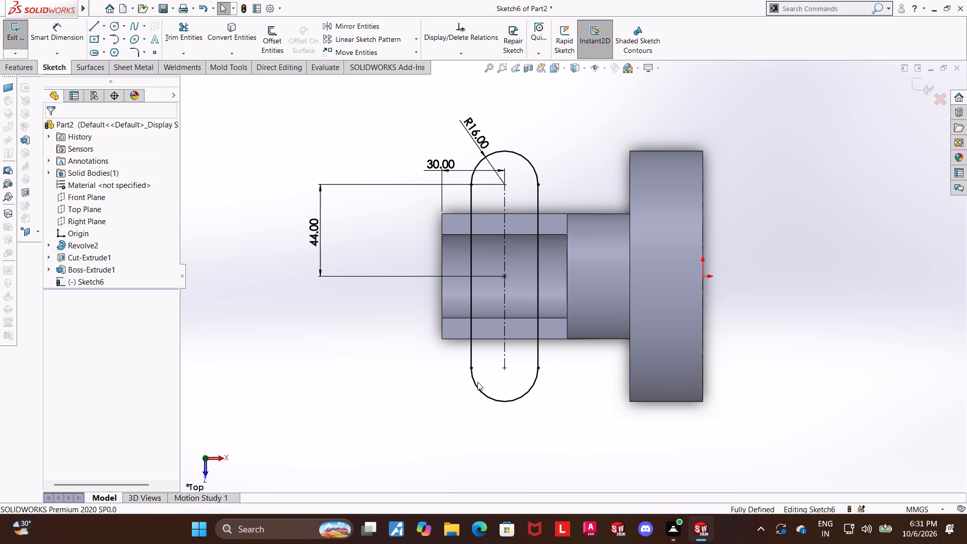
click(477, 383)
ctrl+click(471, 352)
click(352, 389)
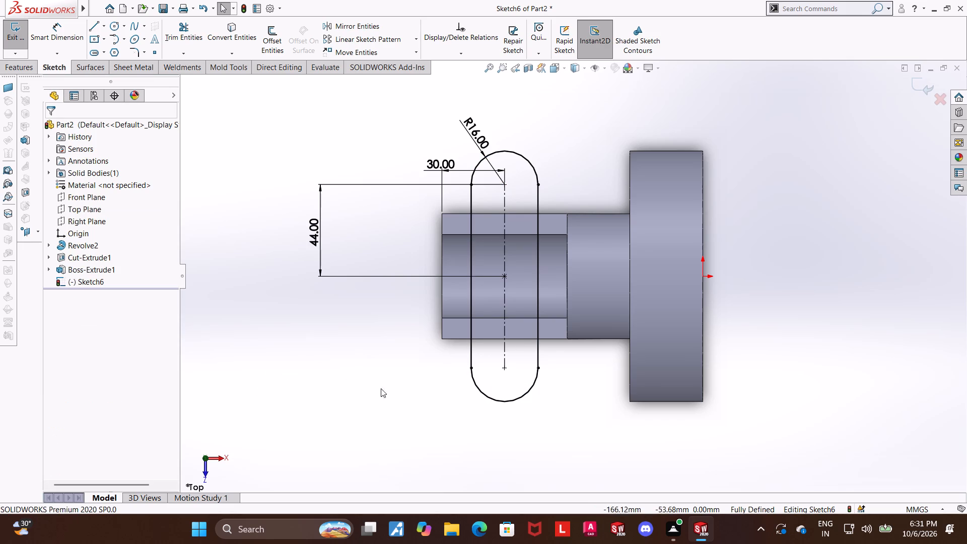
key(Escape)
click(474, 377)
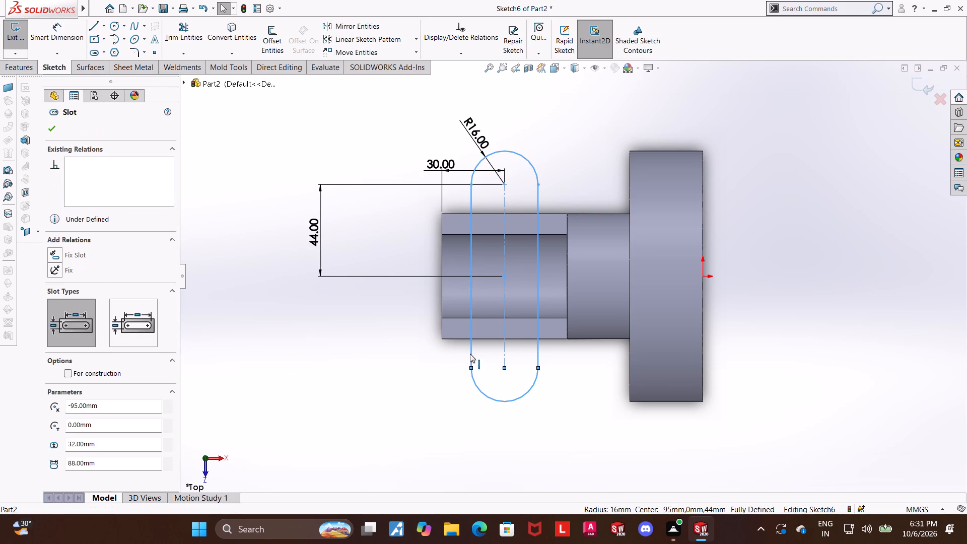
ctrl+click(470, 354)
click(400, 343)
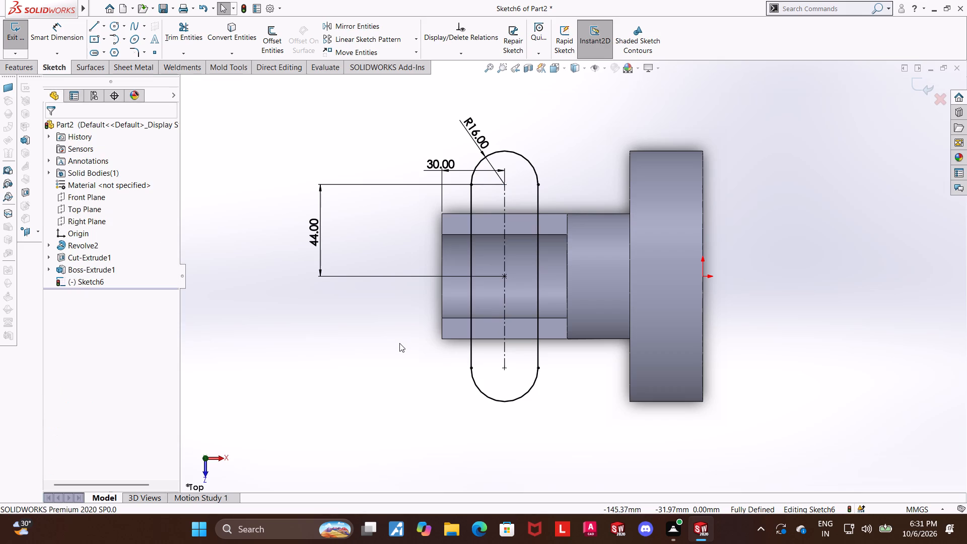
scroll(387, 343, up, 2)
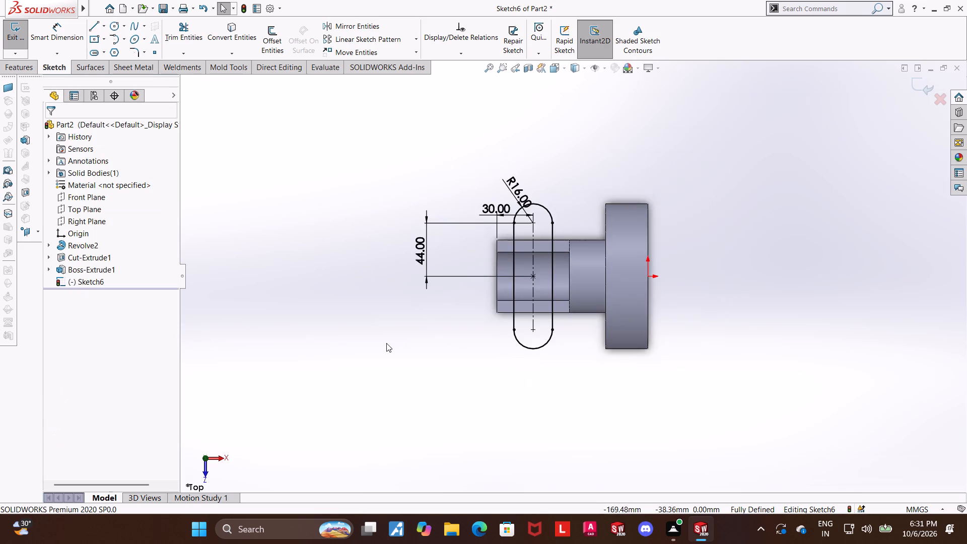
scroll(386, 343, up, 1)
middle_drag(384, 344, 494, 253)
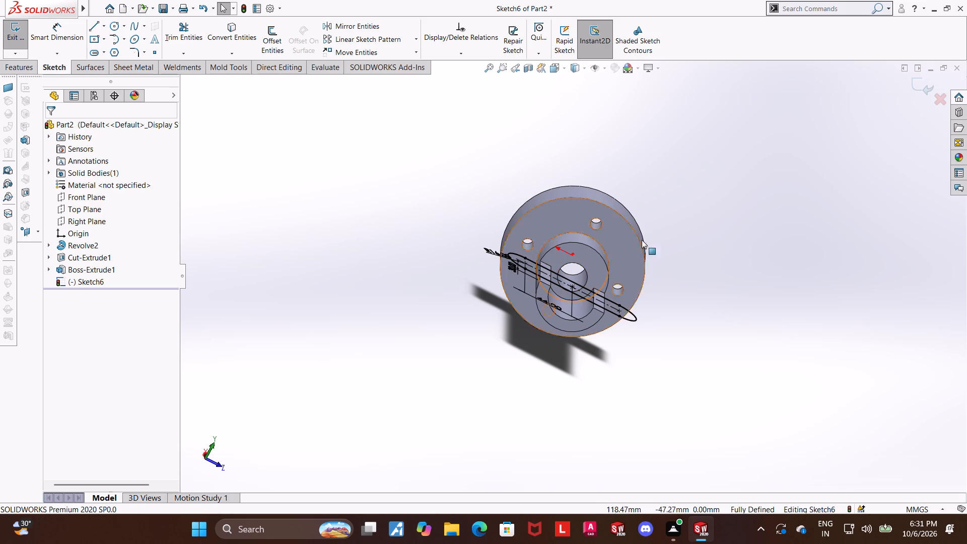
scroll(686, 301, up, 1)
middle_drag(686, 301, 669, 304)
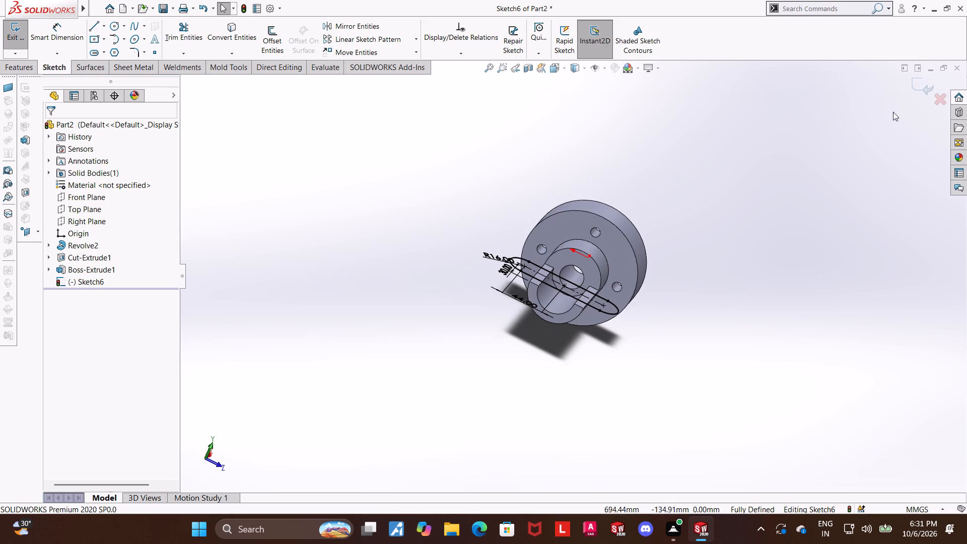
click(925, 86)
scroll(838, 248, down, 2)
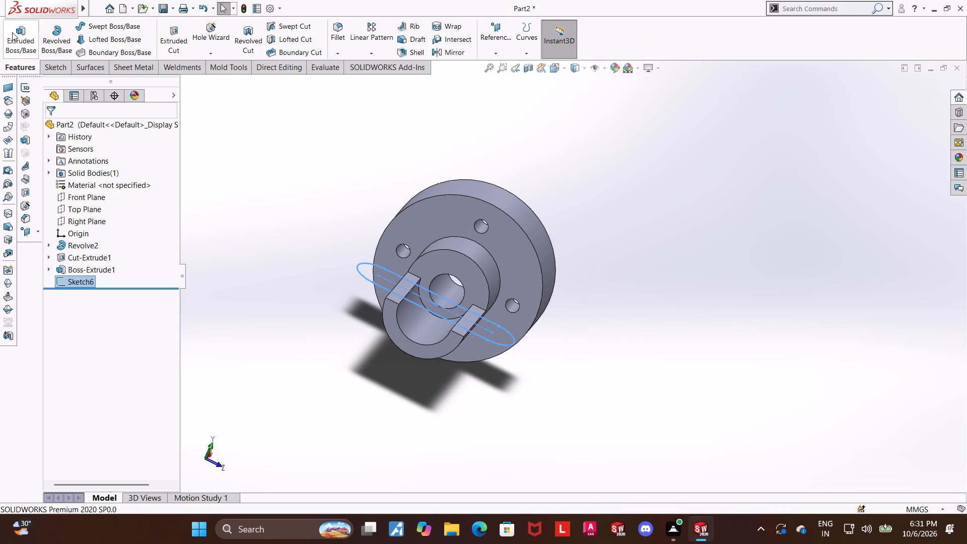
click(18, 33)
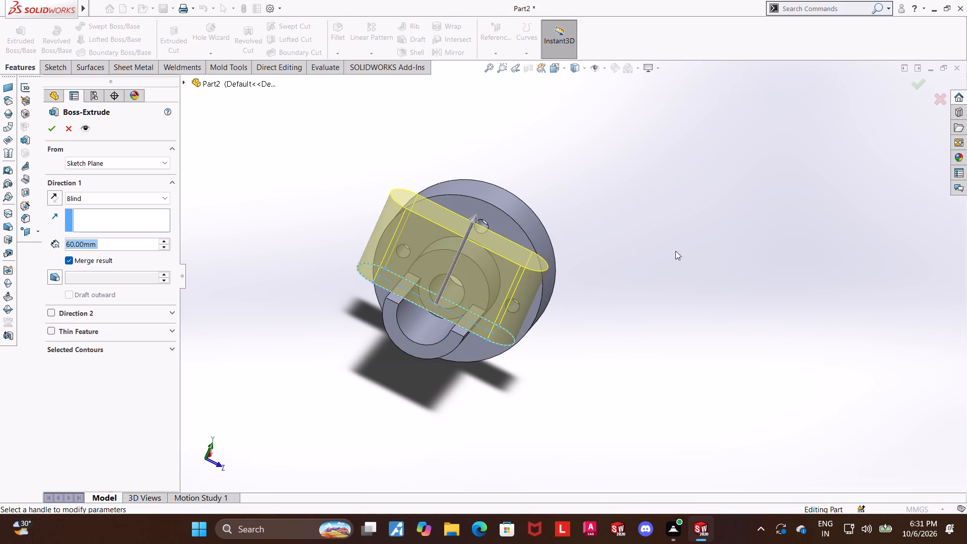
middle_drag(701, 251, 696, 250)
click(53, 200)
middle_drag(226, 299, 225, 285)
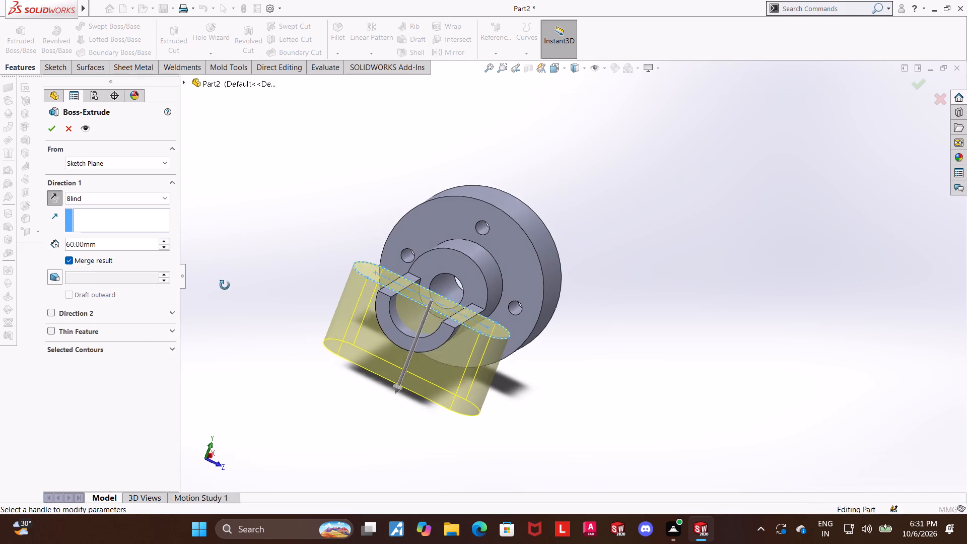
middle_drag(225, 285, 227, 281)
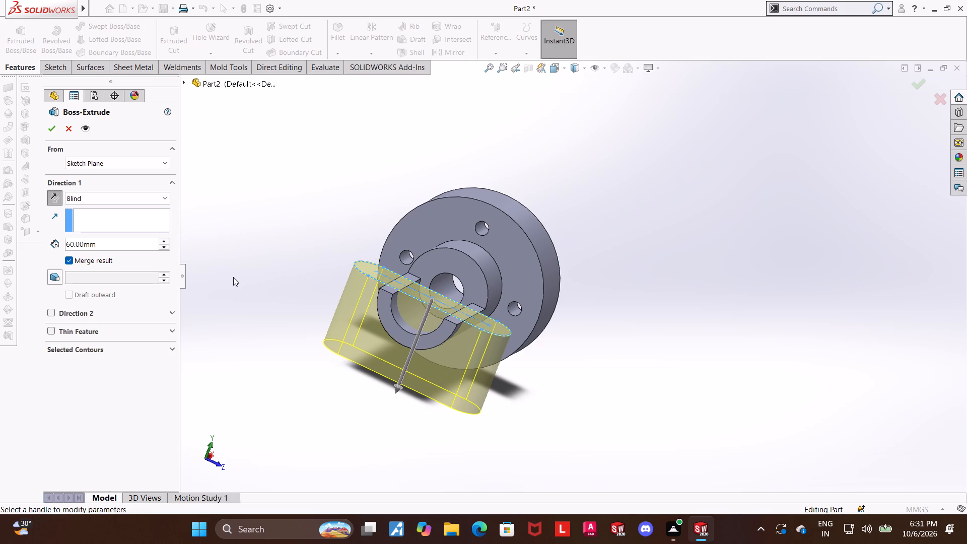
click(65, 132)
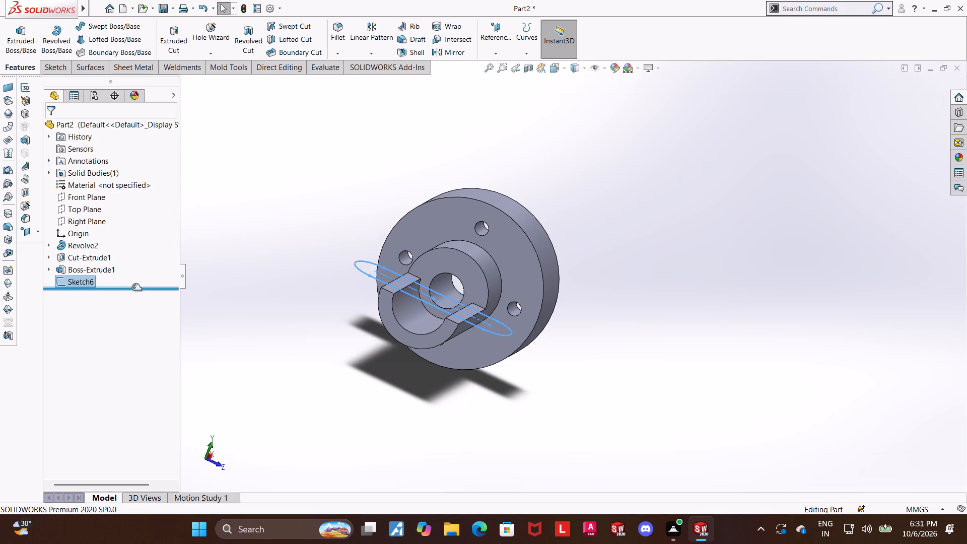
Reopen the slot sketch and draw a circle about 20.5 mm in diameter centred on the slot's upper arc centre.
click(204, 280)
click(92, 281)
click(130, 264)
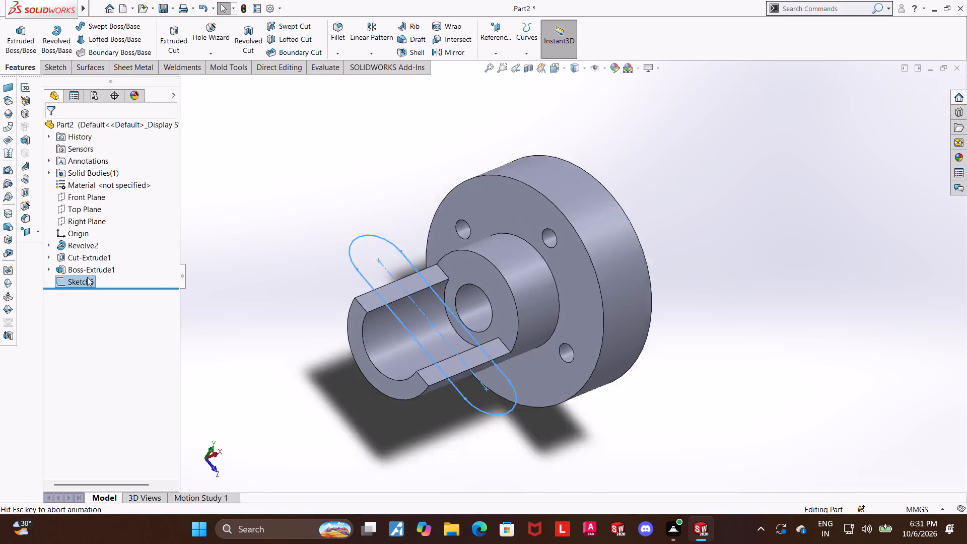
click(86, 279)
click(98, 255)
scroll(635, 228, up, 2)
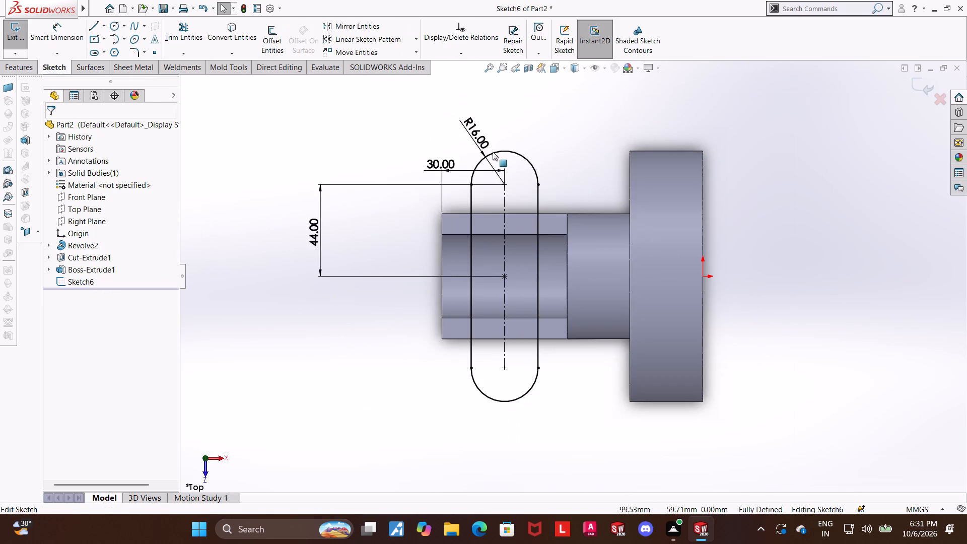
scroll(491, 152, down, 1)
click(117, 24)
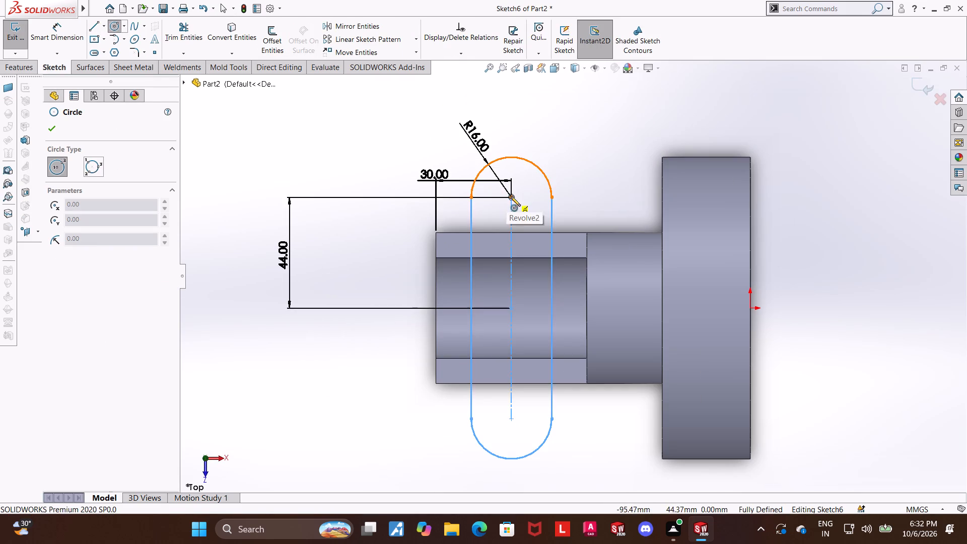
click(511, 196)
click(529, 179)
key(Escape)
key(Escape)
Dimension the upper circle with a diameter of 16 mm.
click(39, 40)
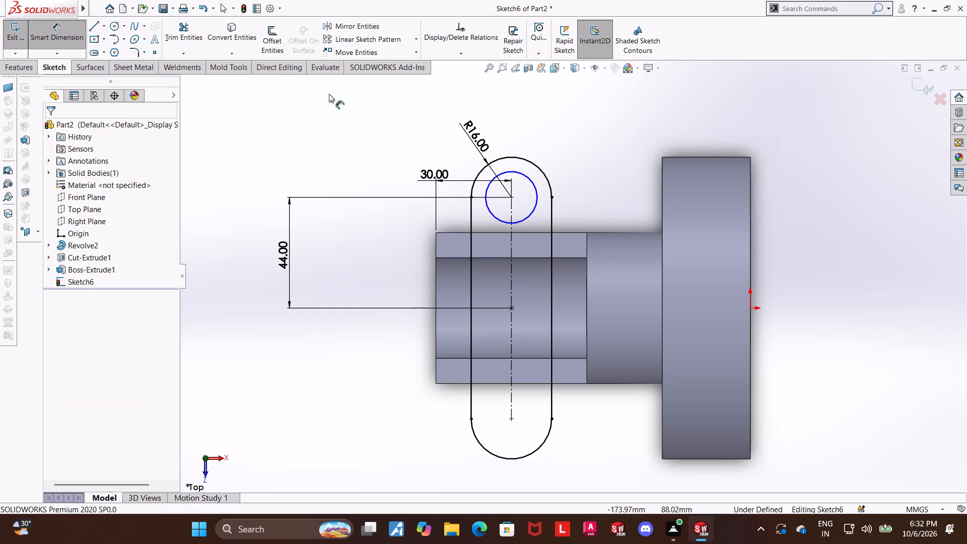
click(532, 214)
click(535, 224)
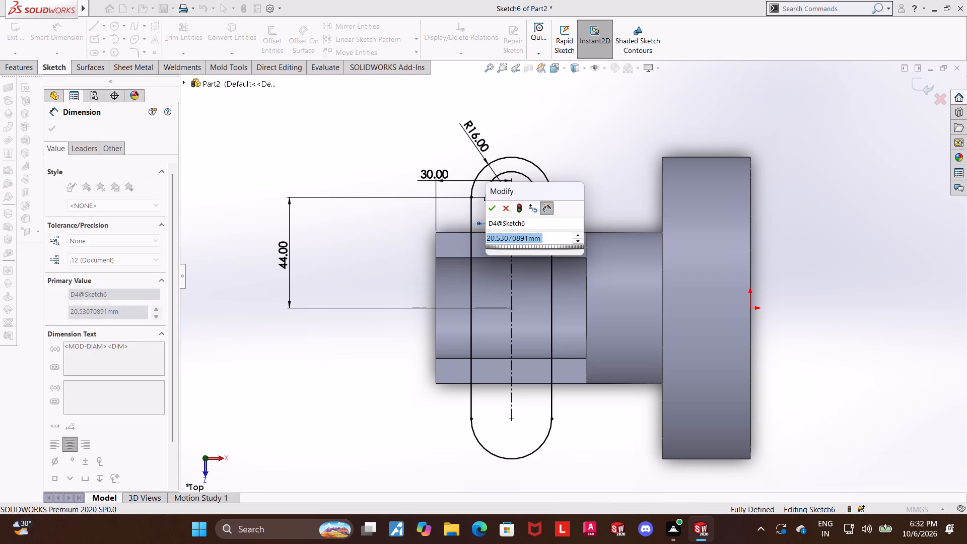
text(16)
key(Return)
key(Escape)
key(Escape)
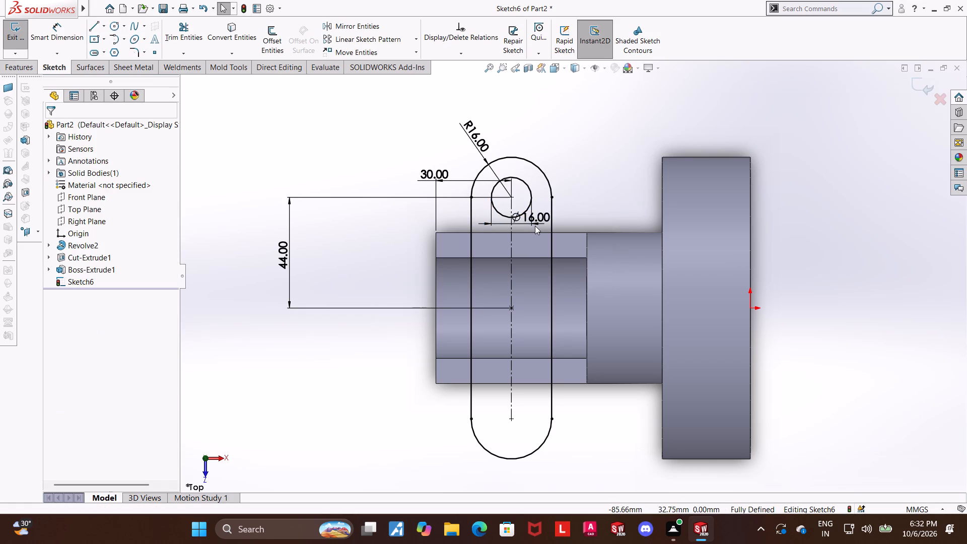
Sketch a circle centred on the slot's lower arc centre, dimension its diameter as 16 mm, and close the sketch.
click(116, 25)
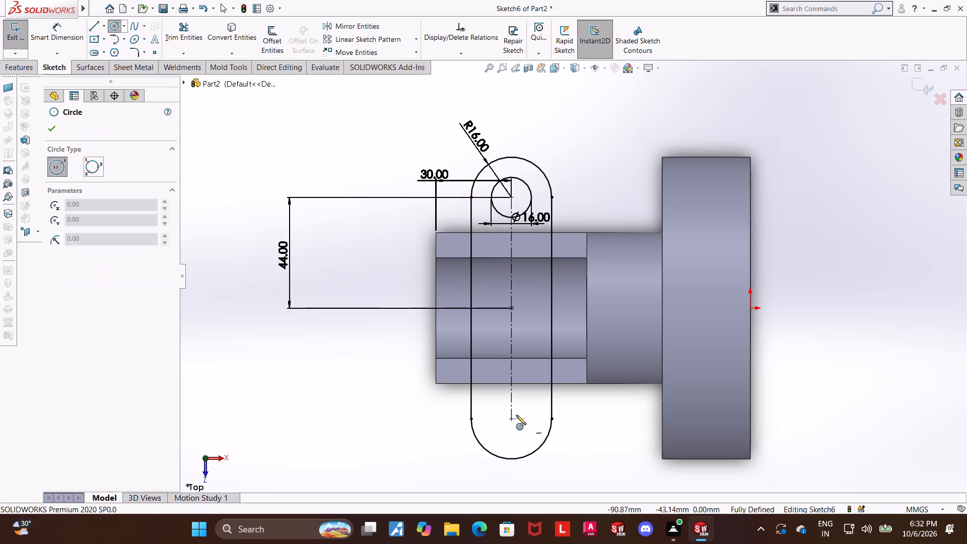
click(512, 417)
click(527, 406)
key(Escape)
key(Escape)
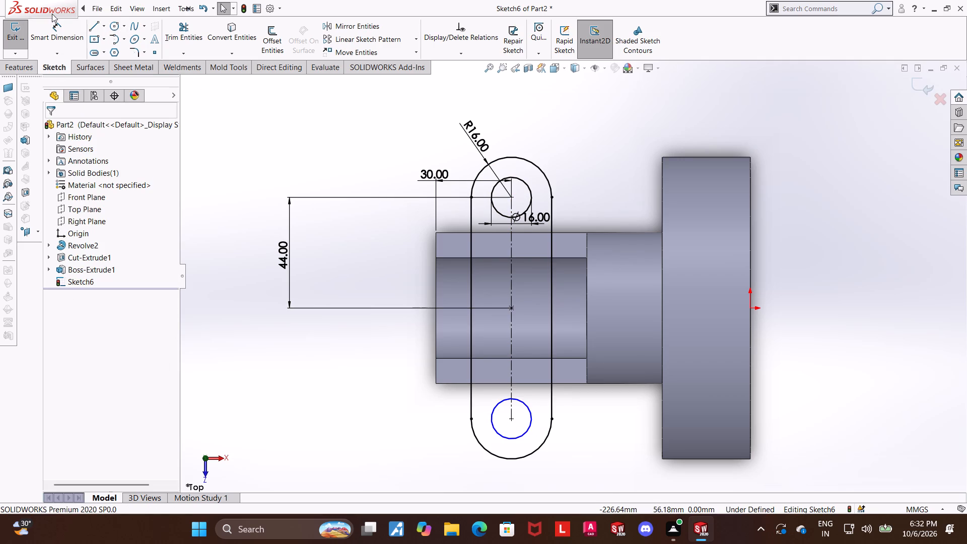
click(48, 32)
click(526, 404)
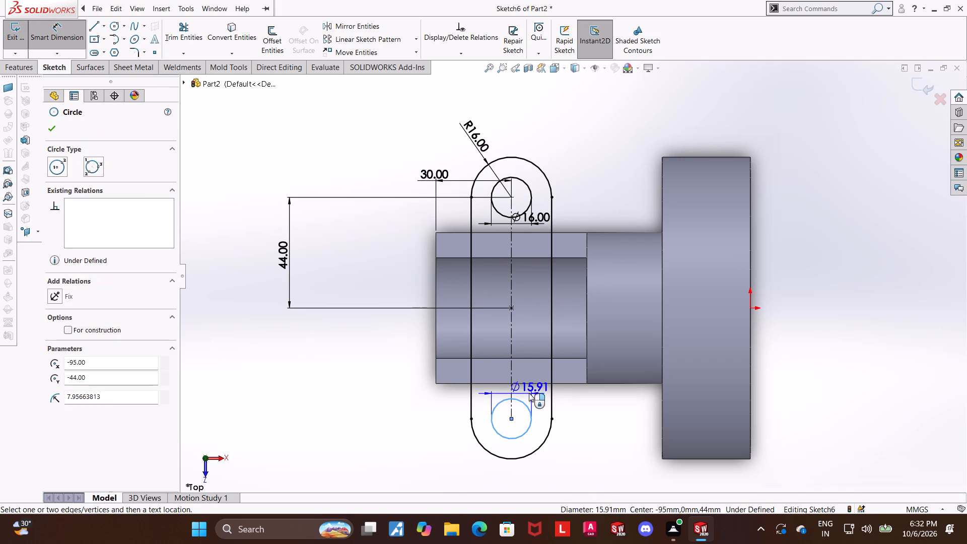
click(529, 393)
text(16)
key(Return)
key(Escape)
key(Escape)
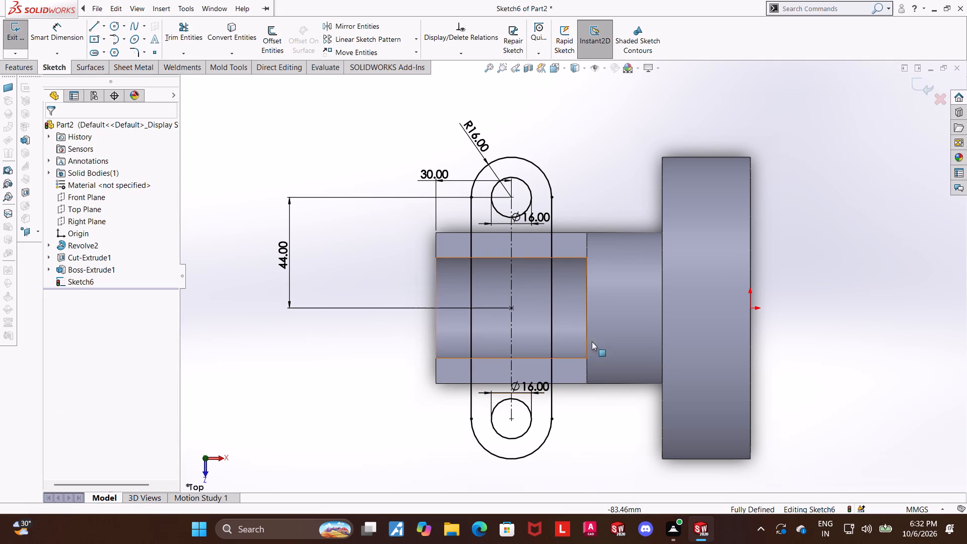
click(920, 84)
Extrude the lug slot sketch Blind 30 mm in the reversed direction, down from the half-ring's flat faces, merging it with the body.
middle_drag(802, 266, 841, 147)
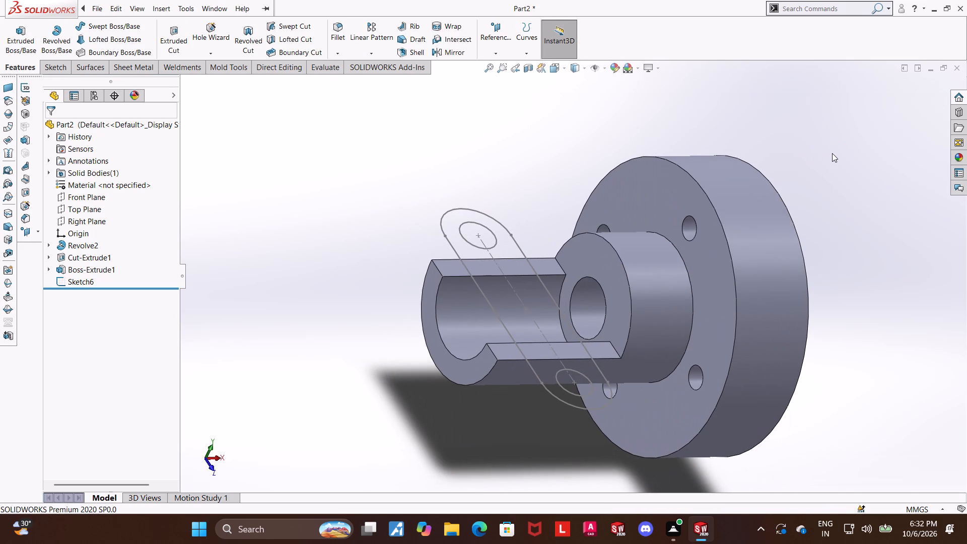
click(28, 30)
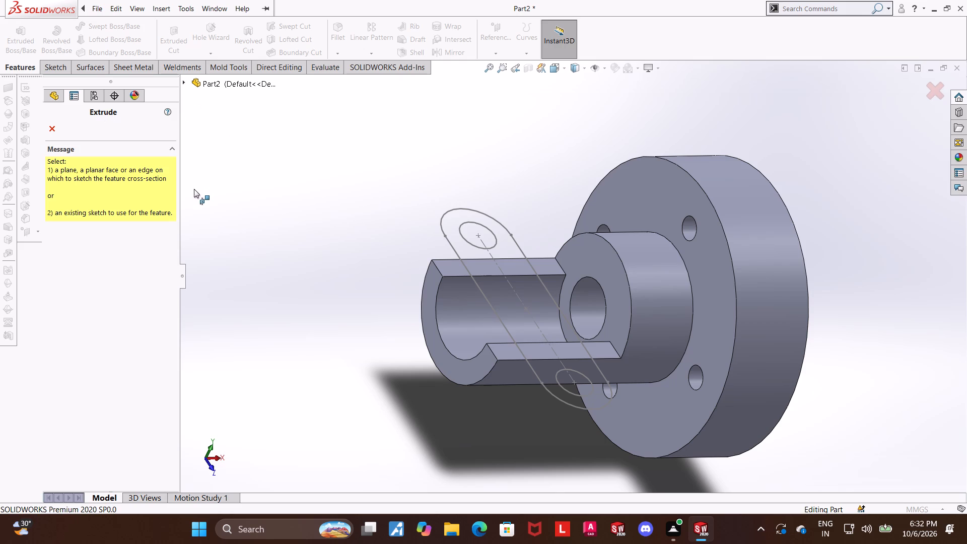
click(183, 83)
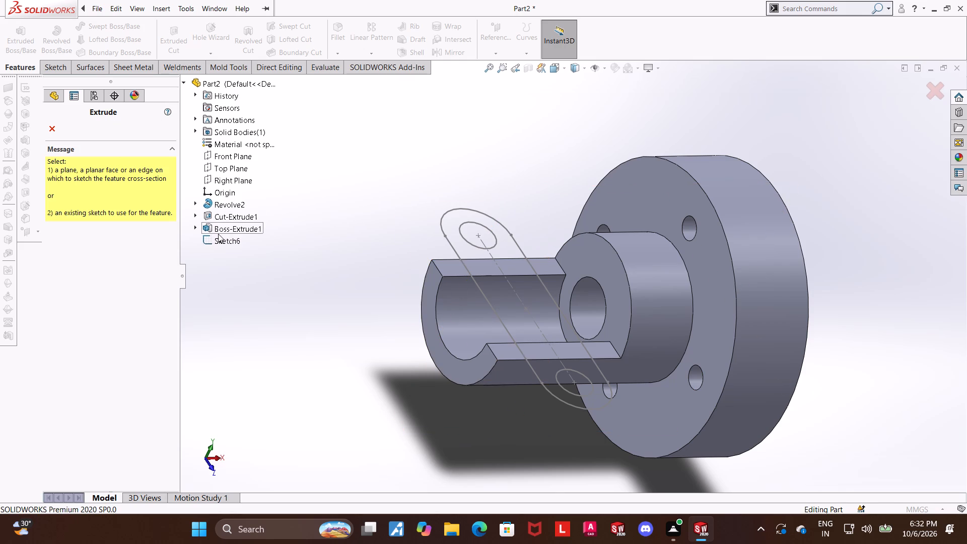
click(218, 235)
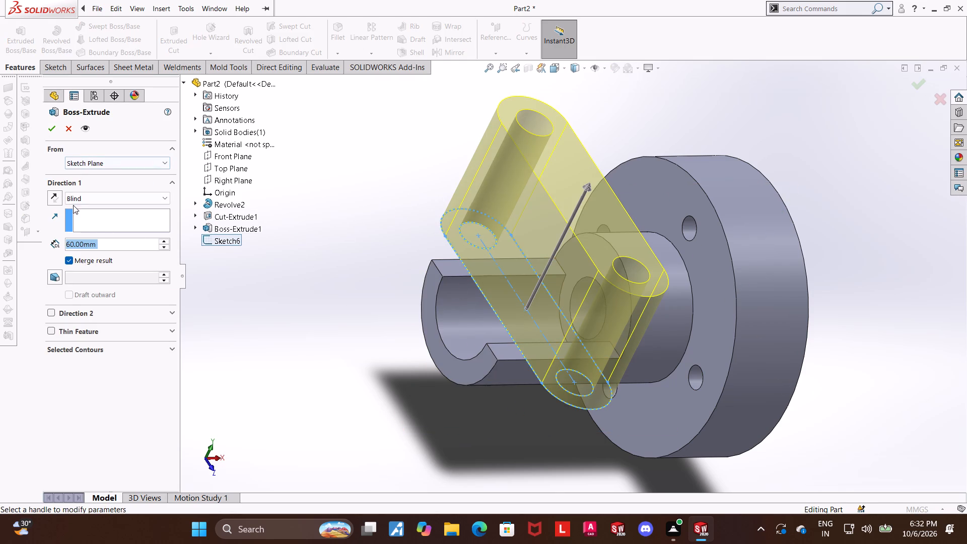
click(48, 193)
scroll(285, 343, up, 1)
middle_drag(285, 343, 333, 256)
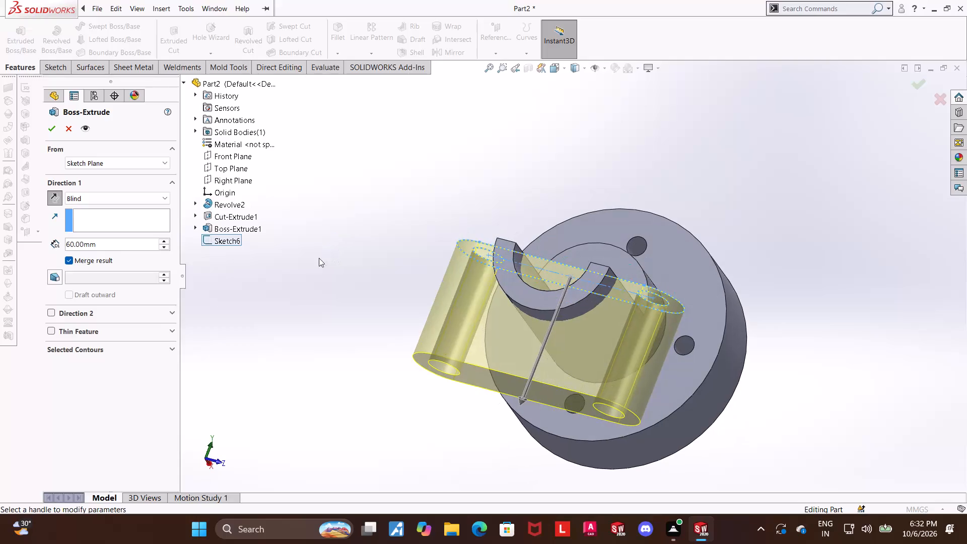
double_click(86, 206)
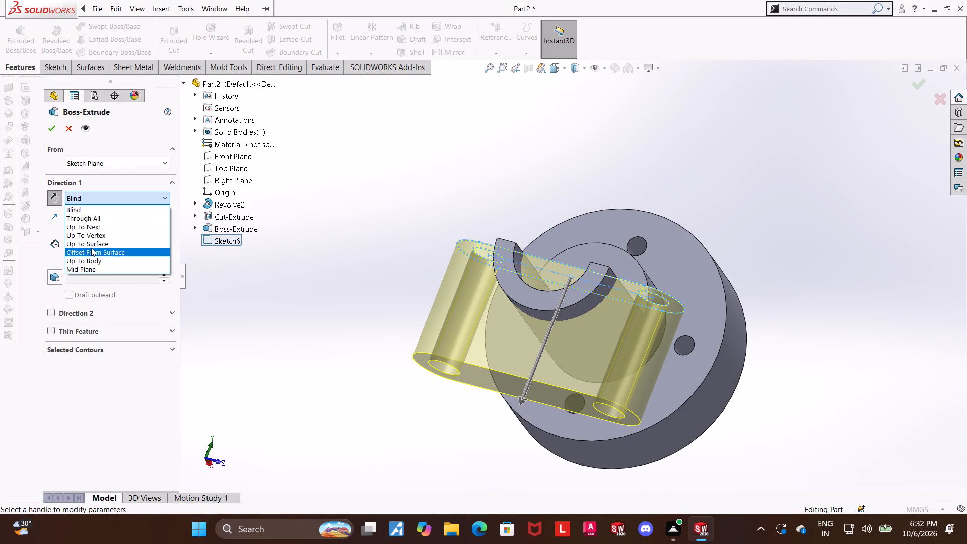
click(92, 238)
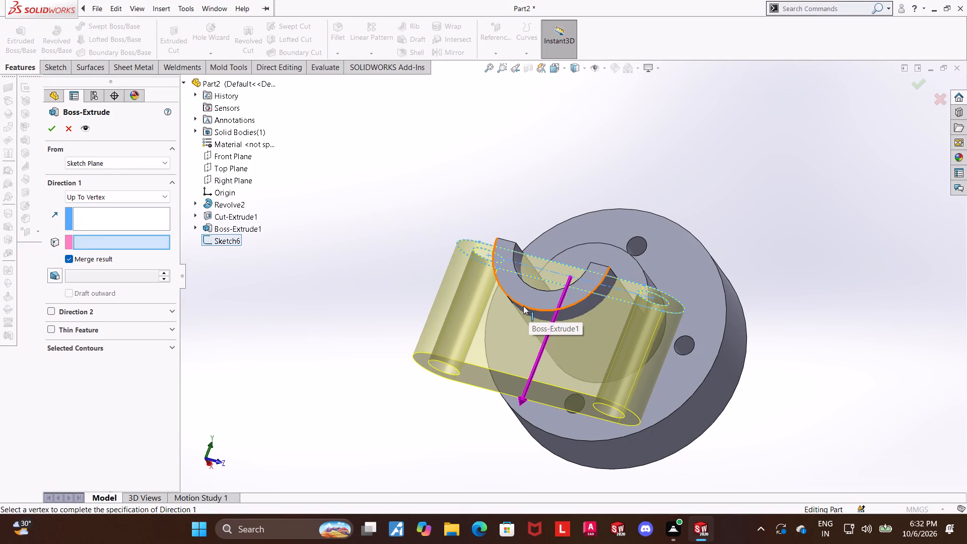
click(111, 200)
click(88, 207)
text(30)
key(Return)
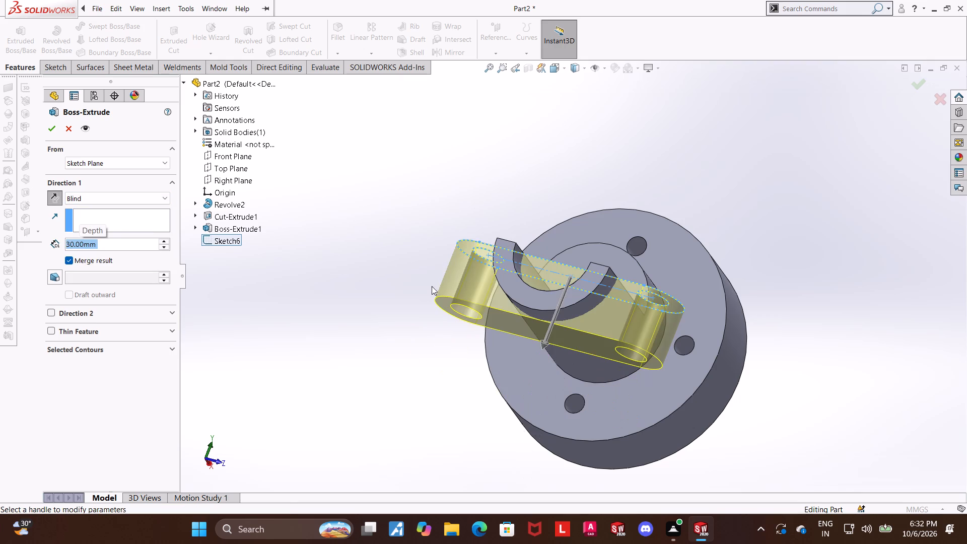
middle_drag(442, 286, 457, 317)
middle_drag(457, 317, 457, 334)
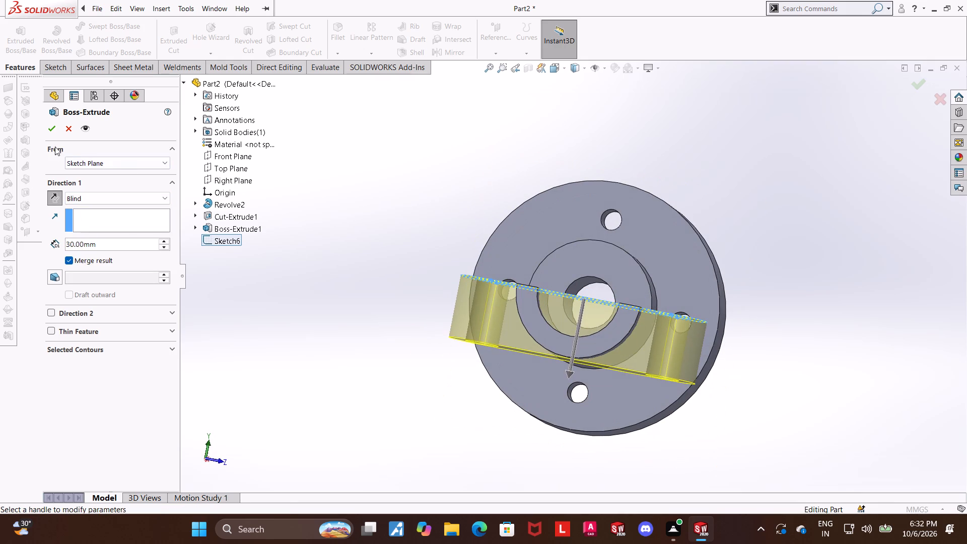
click(47, 126)
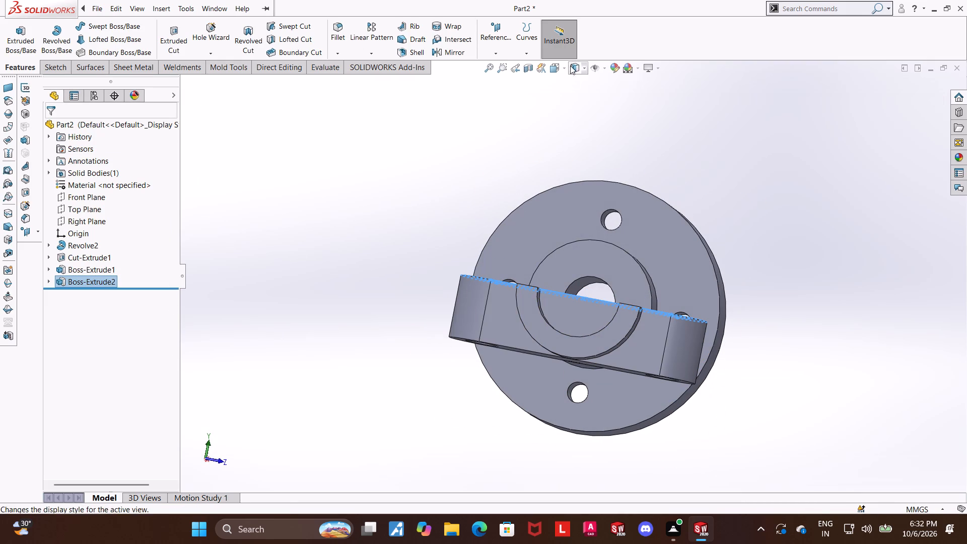
Sketch on the lug block's half-round face inside the half-ring, convert the face's outline into sketch entities, and close the sketch.
click(552, 69)
click(460, 321)
click(788, 416)
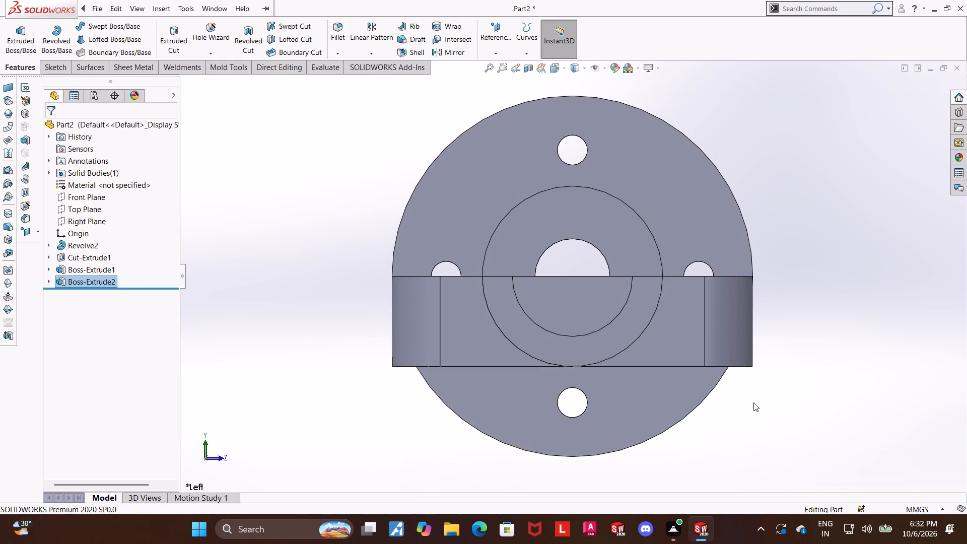
right_click(576, 310)
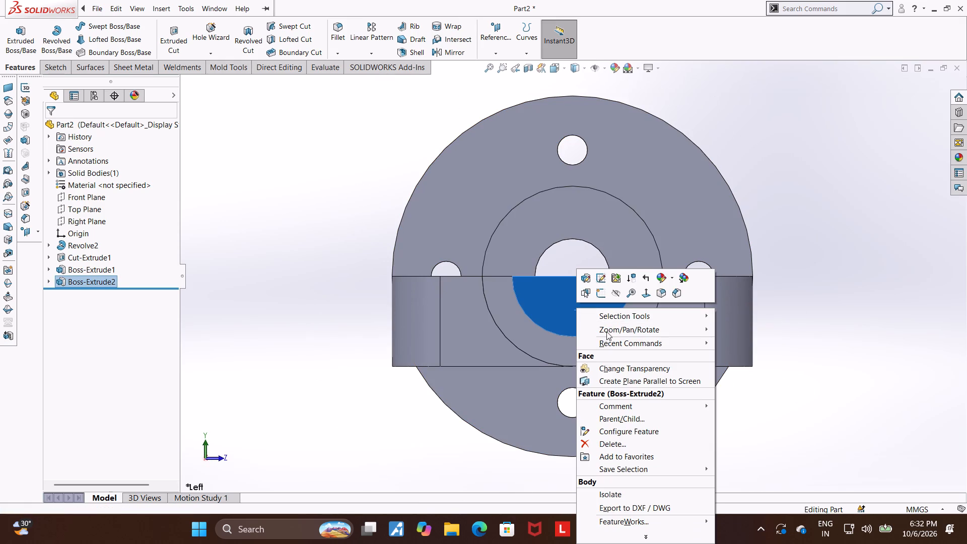
click(603, 295)
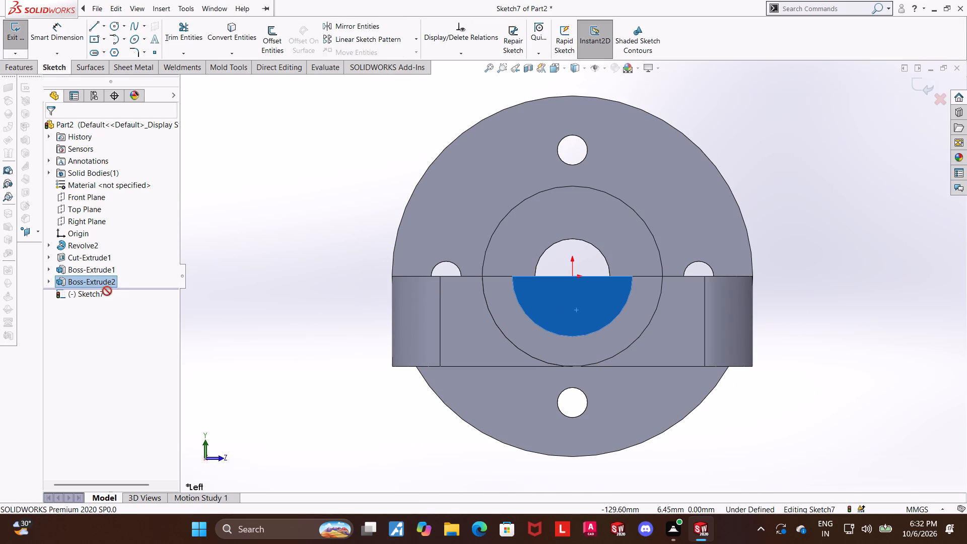
click(101, 293)
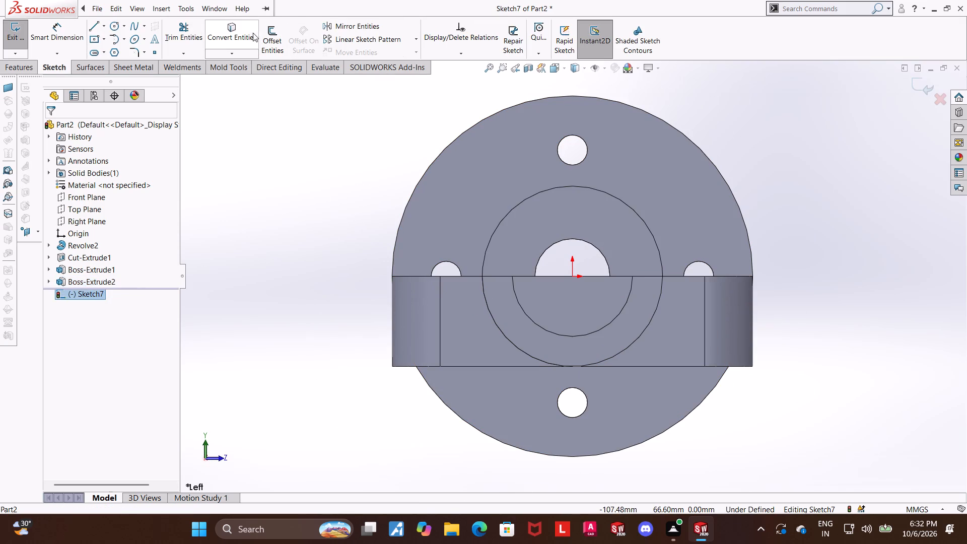
click(240, 28)
click(596, 314)
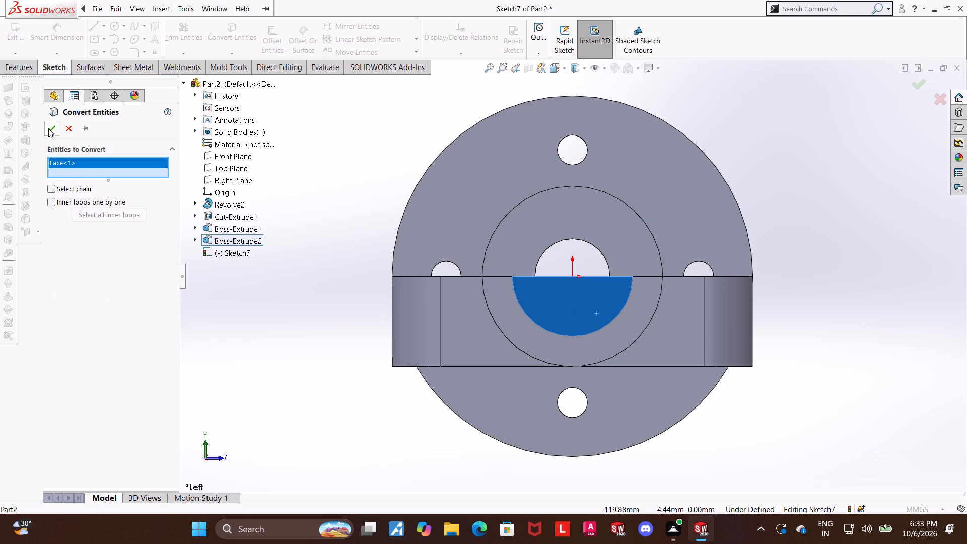
click(48, 128)
scroll(828, 202, up, 1)
middle_drag(827, 202, 772, 271)
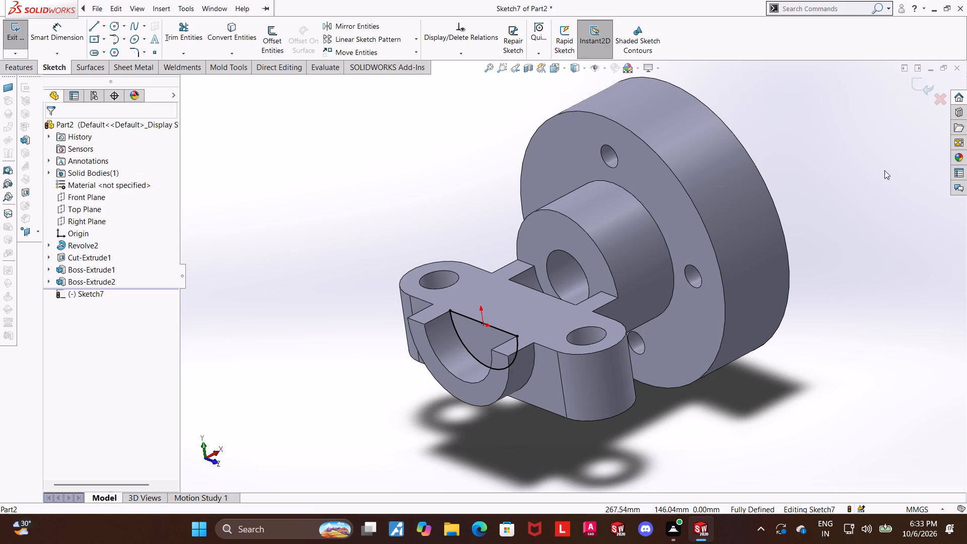
click(921, 89)
Extrude-cut the half-round sketch Up To Next through the lug block to reopen the half-ring's channel.
click(173, 31)
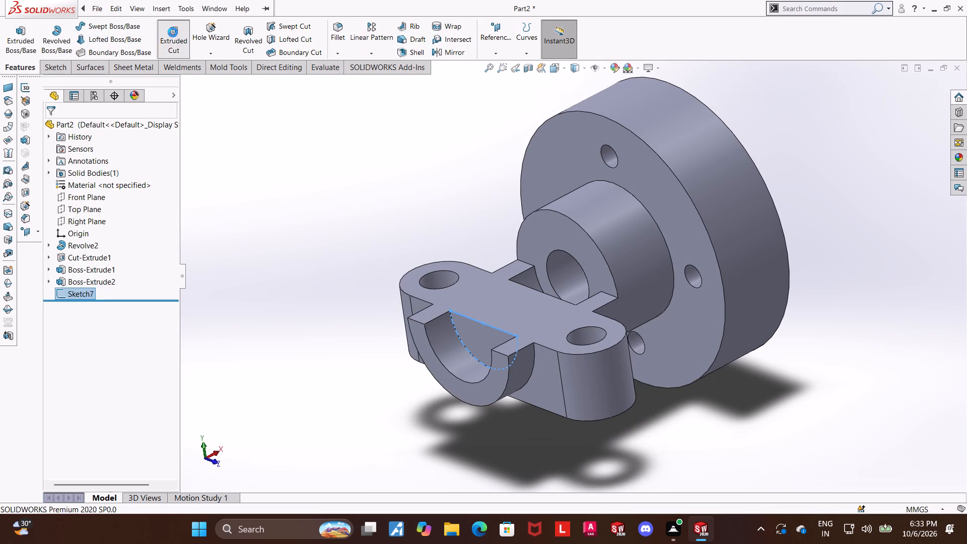
click(76, 200)
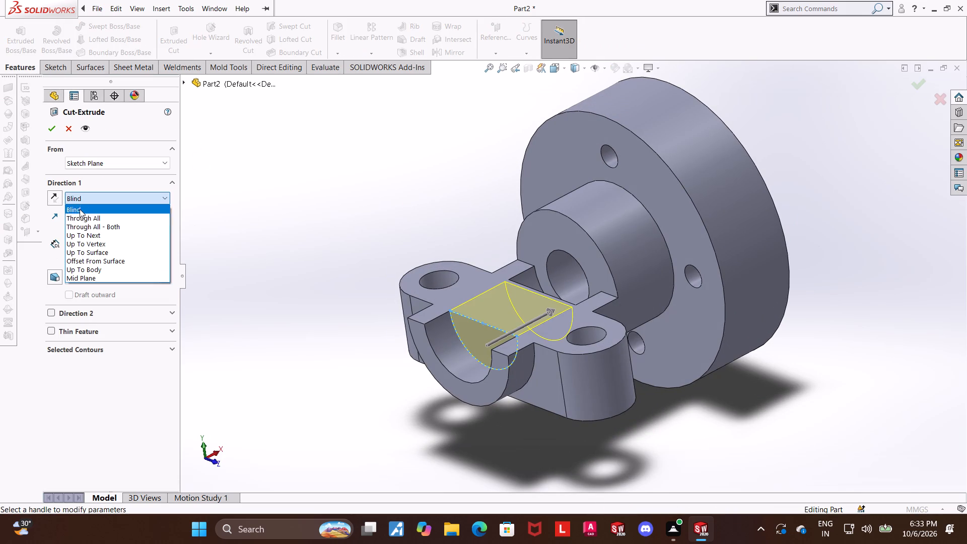
click(86, 236)
click(50, 135)
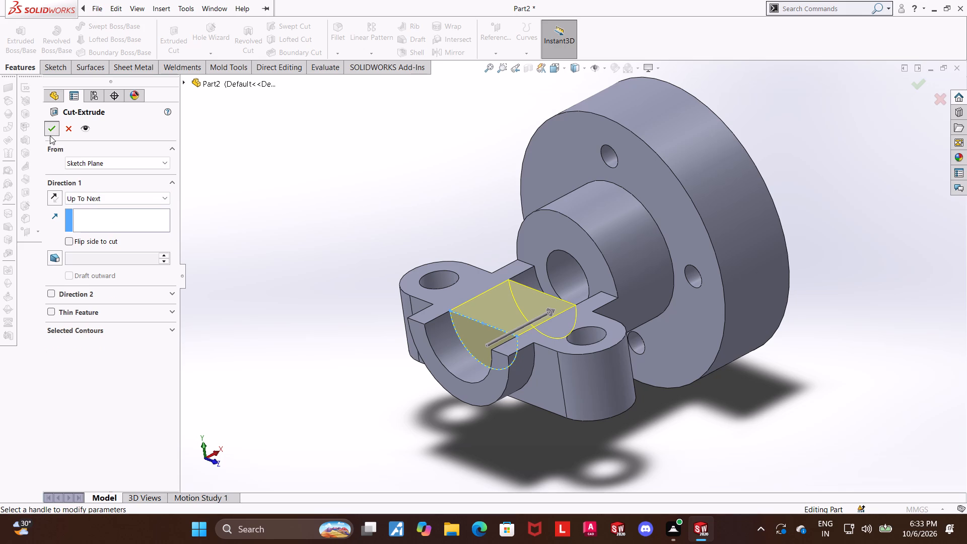
click(418, 197)
Apply a red colour appearance from the standard swatches to the whole part.
middle_drag(398, 205, 406, 216)
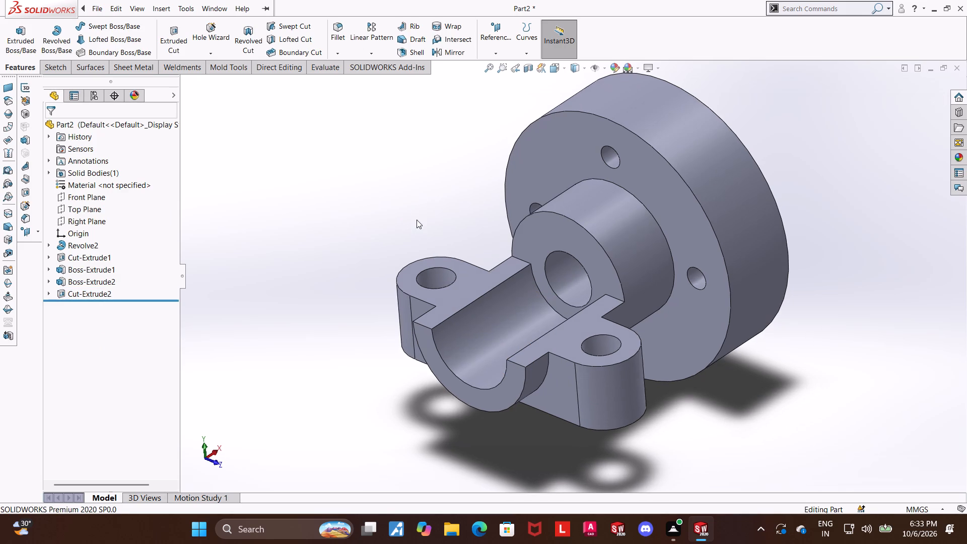
middle_drag(444, 238, 423, 247)
middle_drag(430, 247, 435, 246)
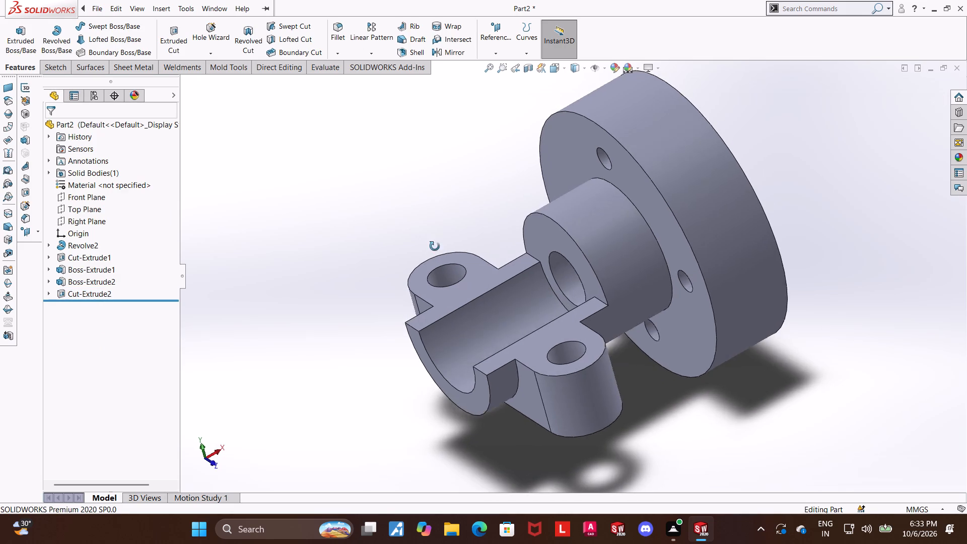
middle_drag(435, 246, 451, 218)
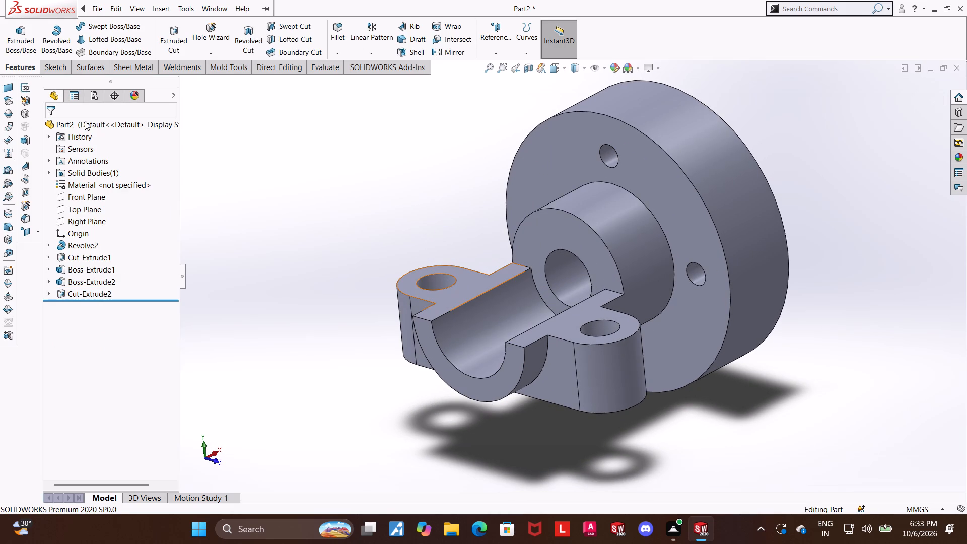
right_click(85, 121)
click(106, 111)
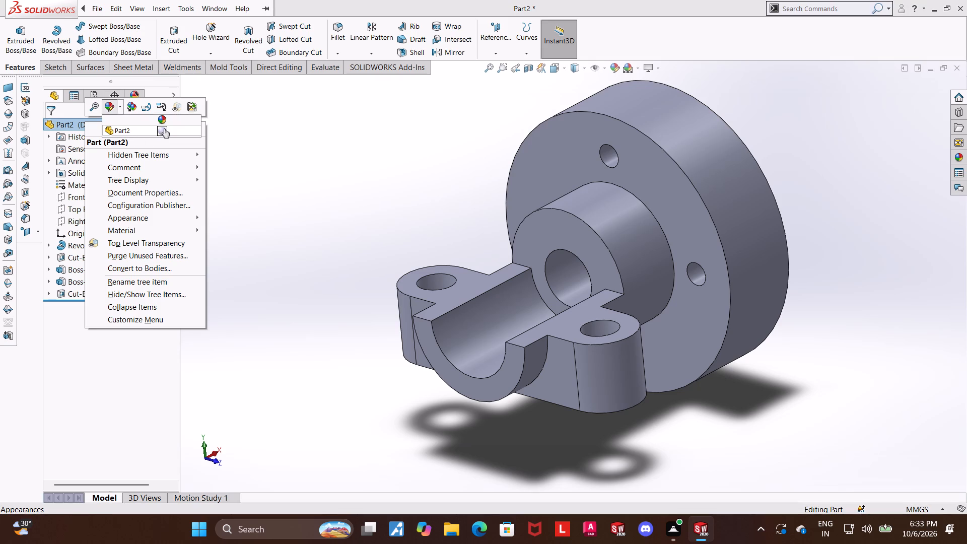
click(164, 128)
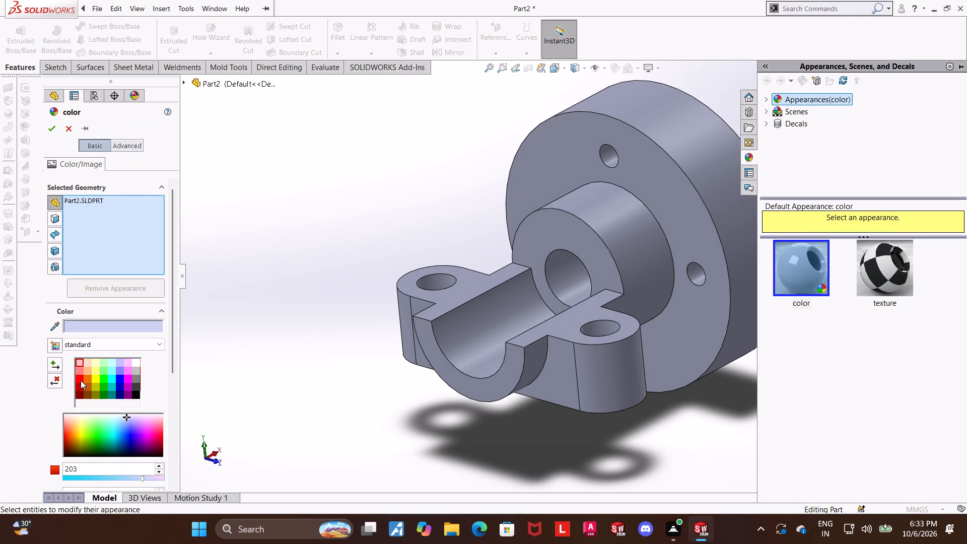
click(81, 380)
scroll(339, 269, up, 4)
click(540, 110)
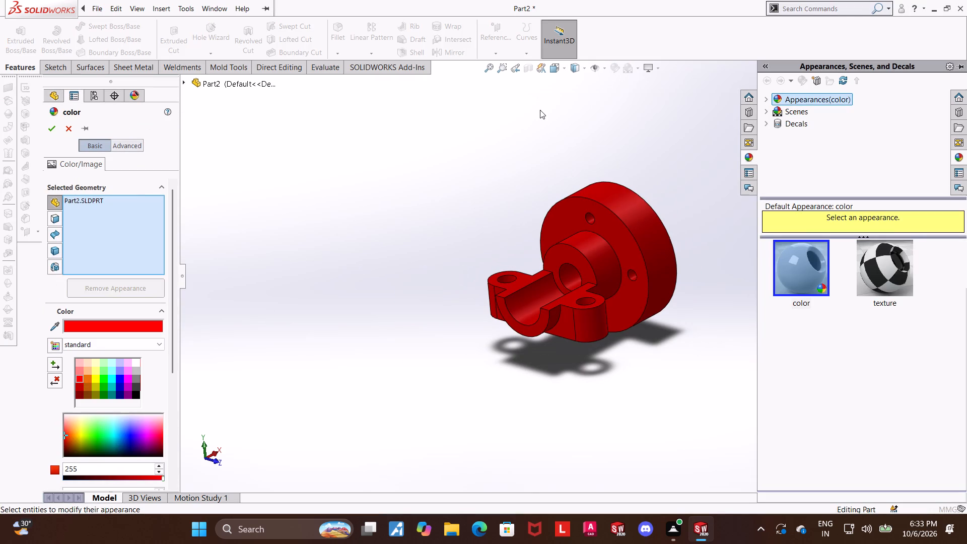
click(551, 73)
click(455, 305)
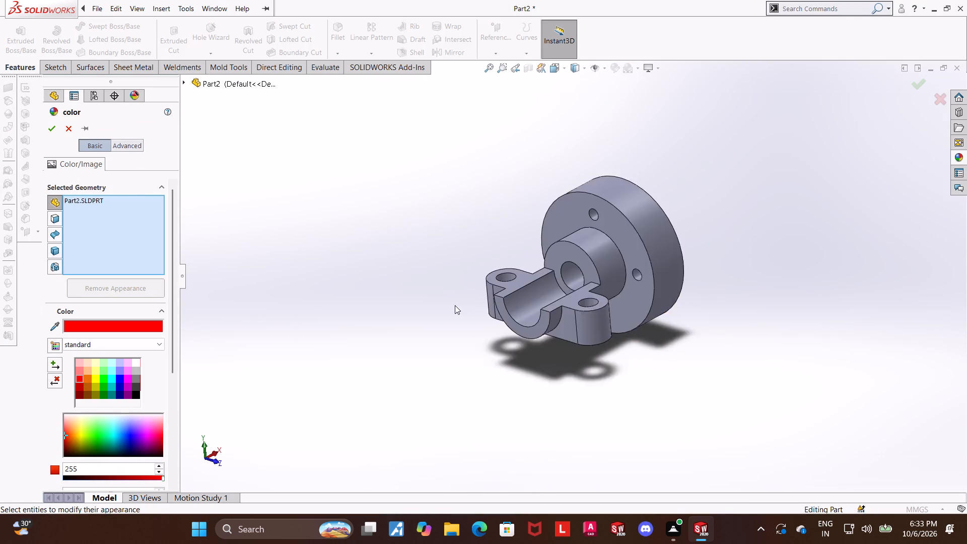
scroll(701, 246, down, 2)
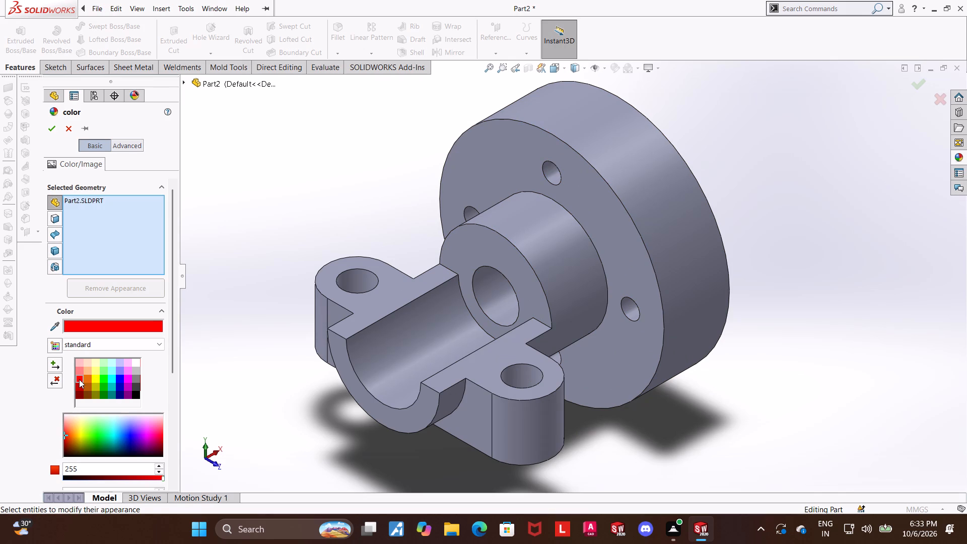
click(79, 379)
scroll(377, 354, up, 2)
click(51, 133)
click(340, 228)
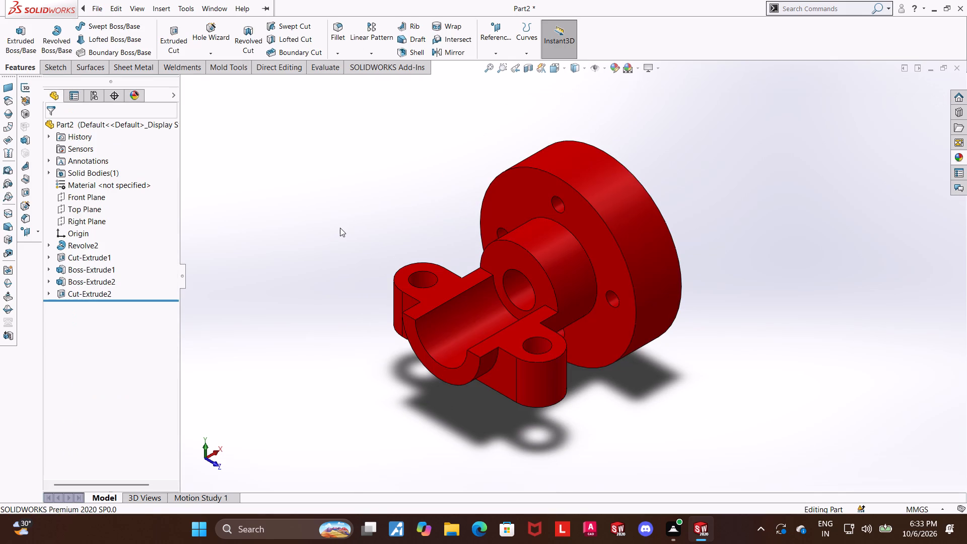
Apply a mid-grey standard swatch colour to the boss bore face and the two lug hole faces.
scroll(619, 247, down, 1)
scroll(384, 283, up, 1)
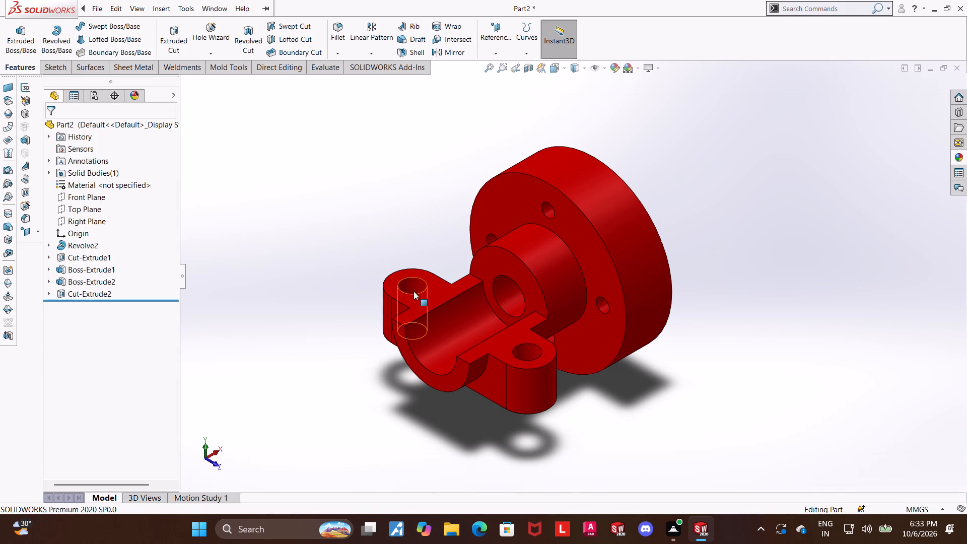
click(413, 287)
ctrl+click(531, 355)
ctrl+click(513, 296)
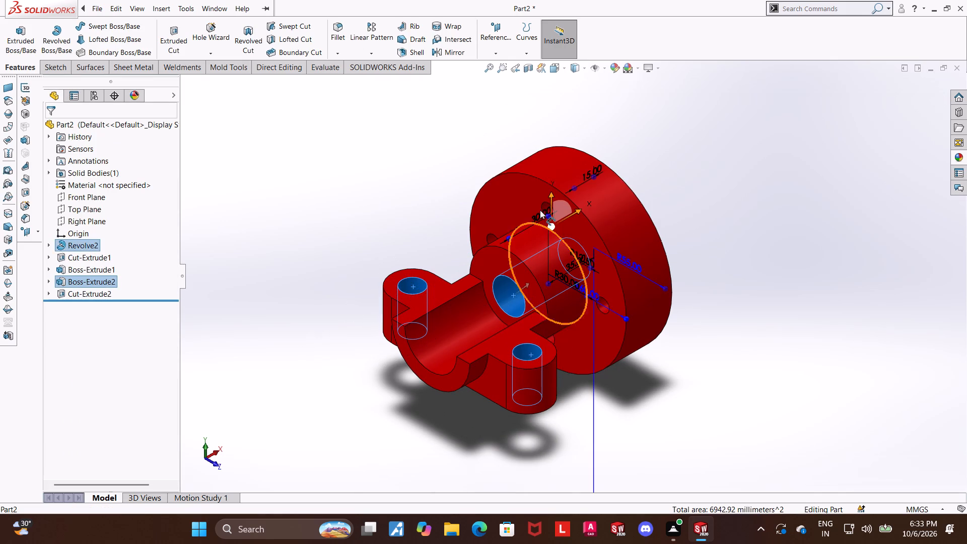
right_click(265, 262)
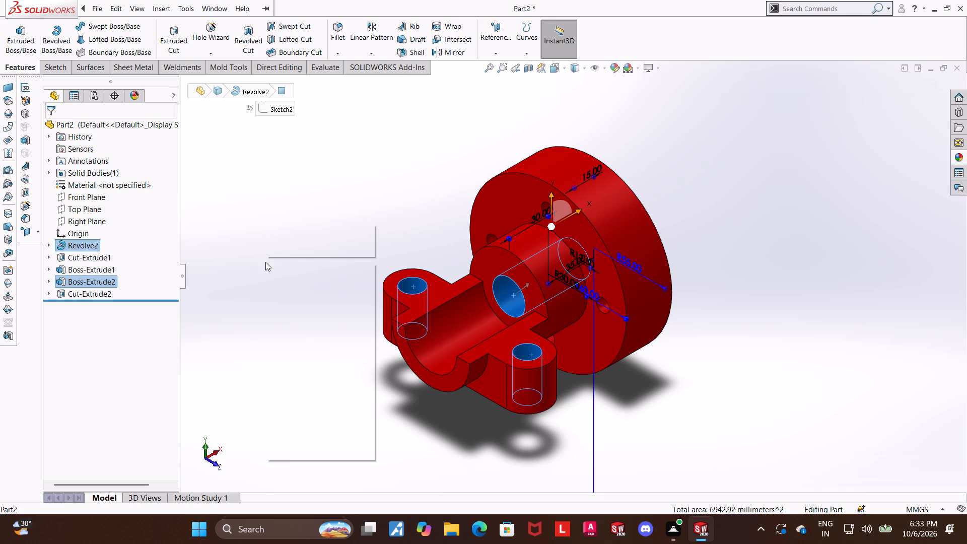
click(304, 232)
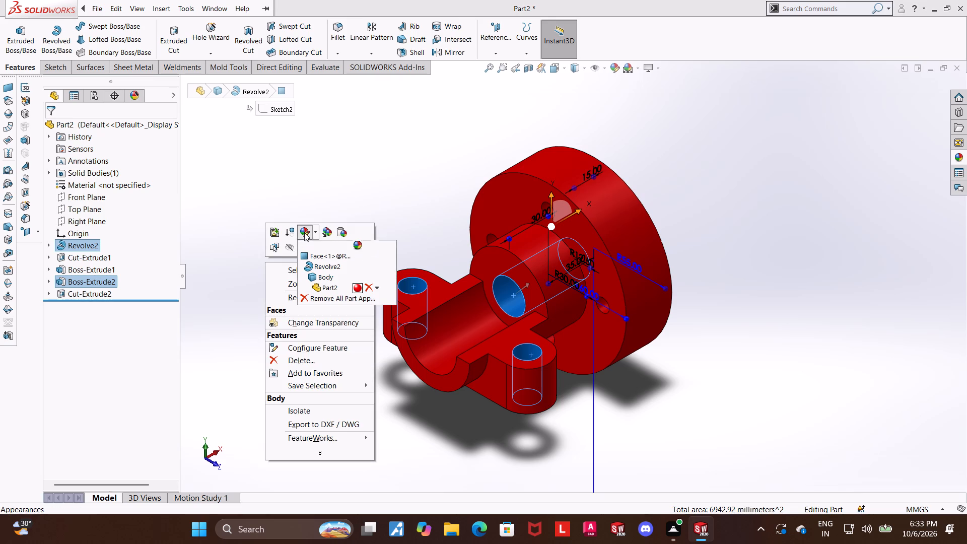
click(308, 233)
click(324, 259)
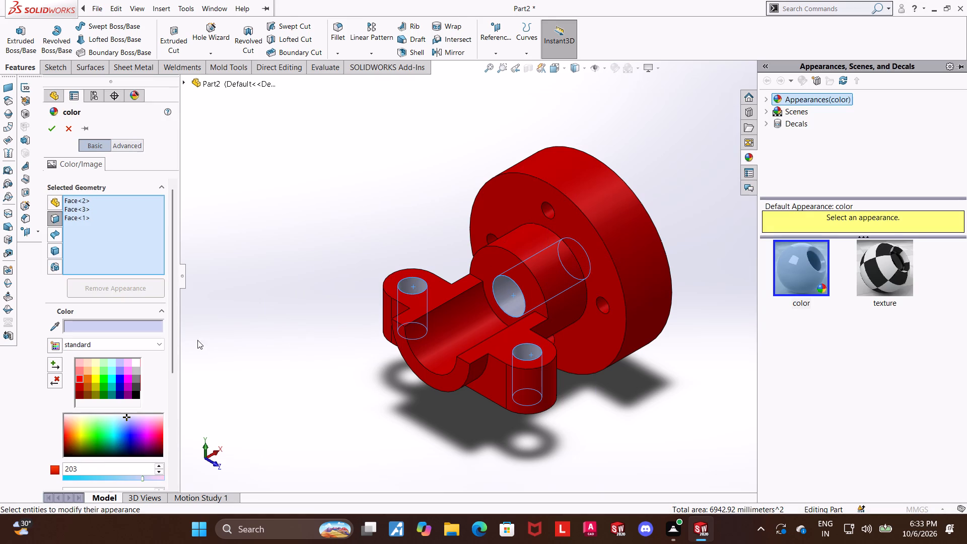
click(137, 380)
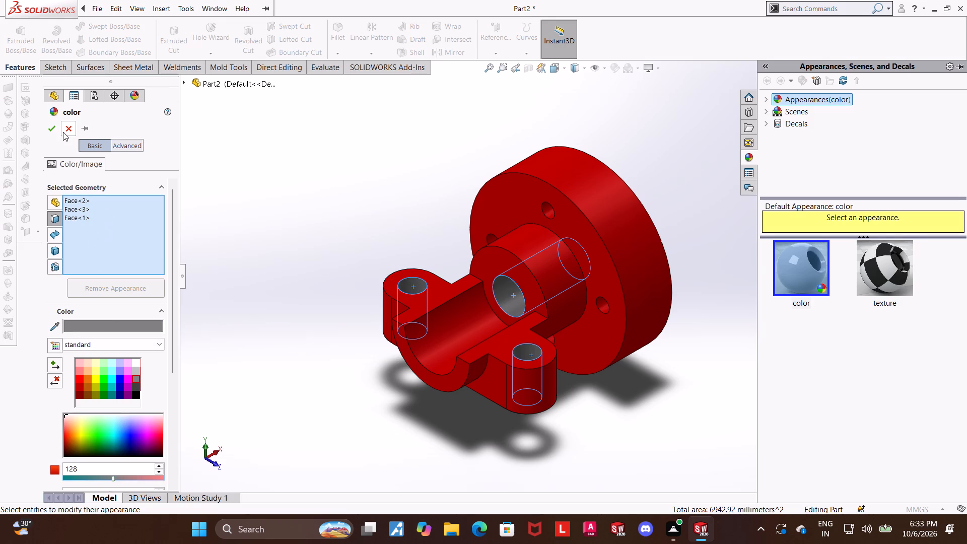
click(54, 127)
click(255, 187)
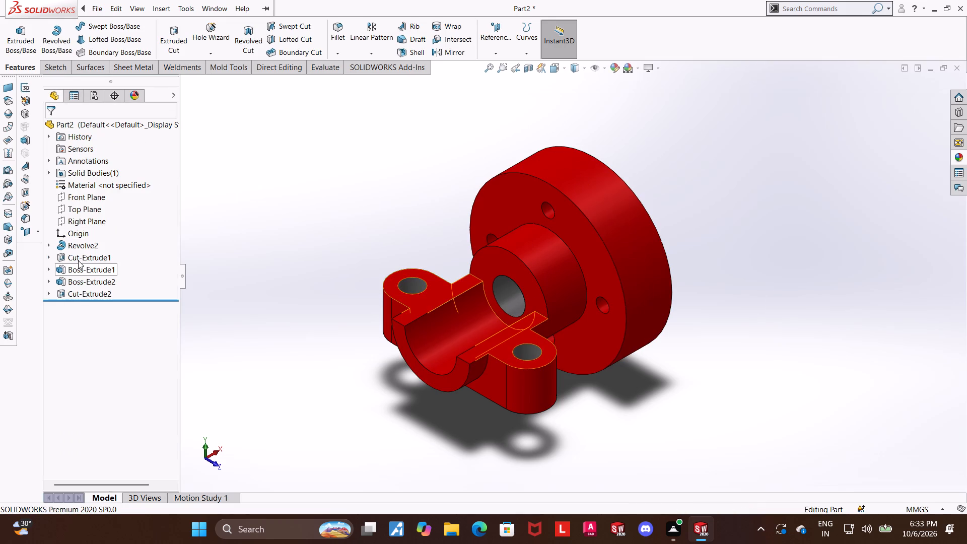
Apply the same mid-grey standard swatch to the flange's bolt-hole cut feature, Cut-Extrude1.
right_click(78, 259)
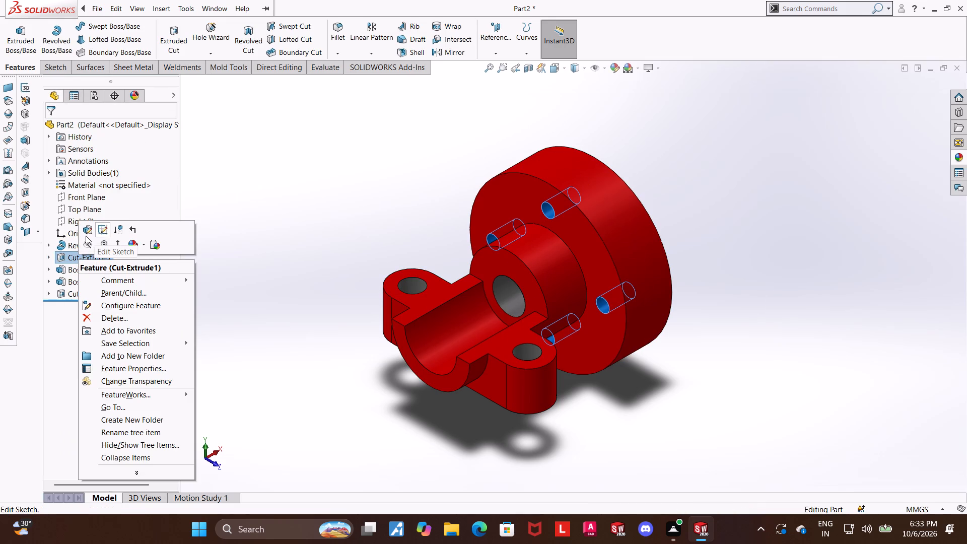
click(130, 245)
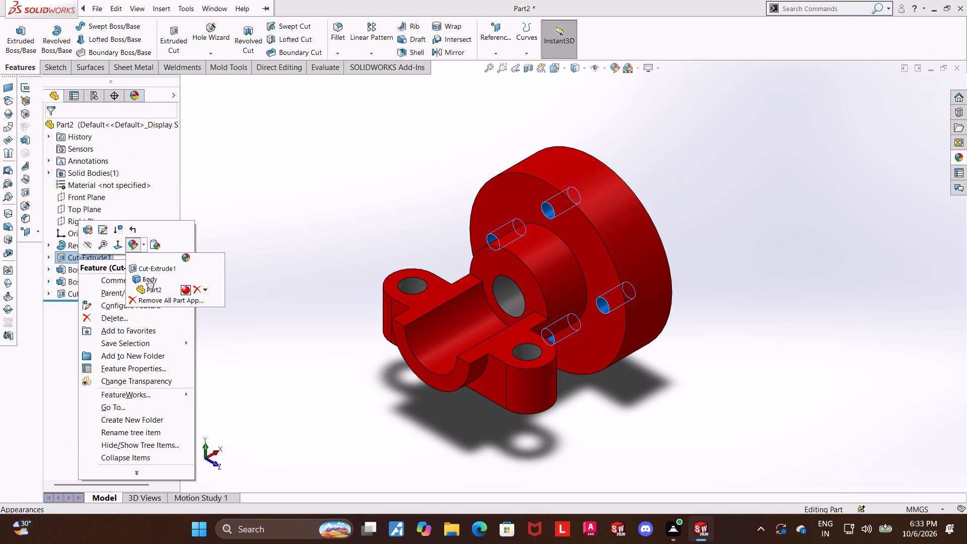
click(156, 268)
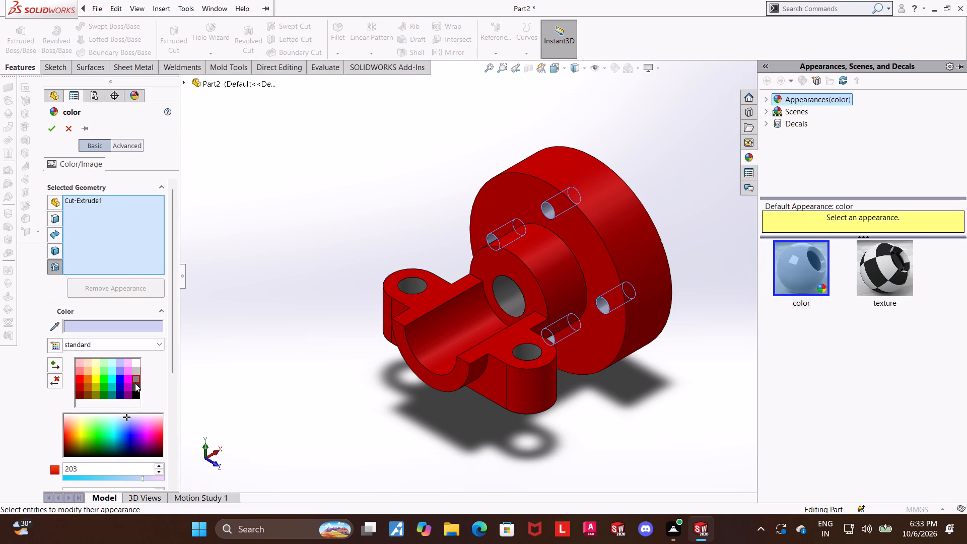
click(135, 380)
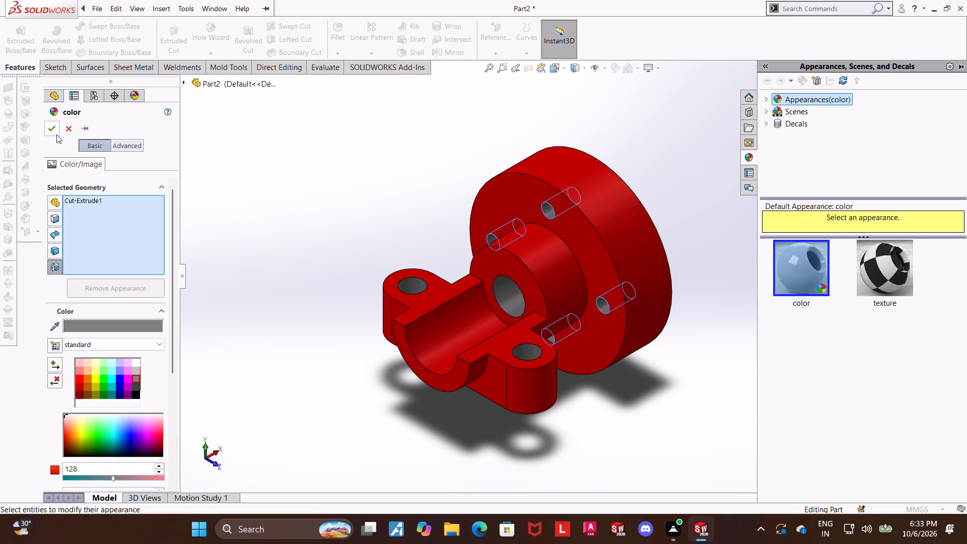
click(56, 134)
click(388, 233)
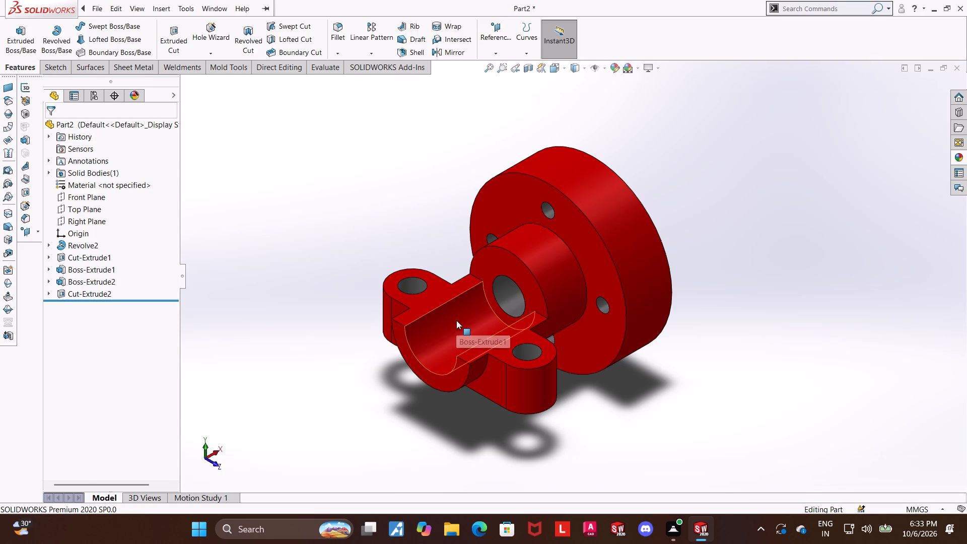
Apply the mid-grey standard swatch to the half-ring's curved inner channel face only.
click(456, 320)
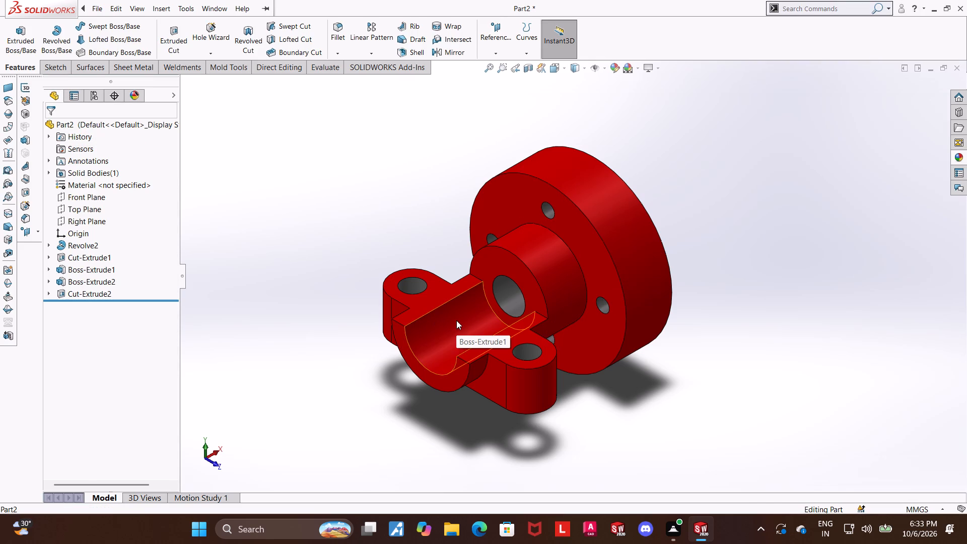
right_click(454, 321)
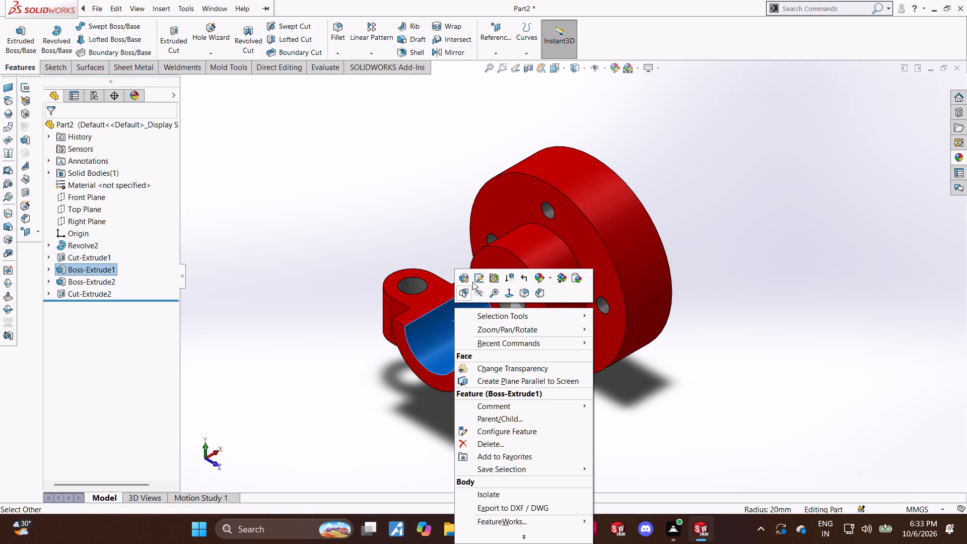
click(536, 277)
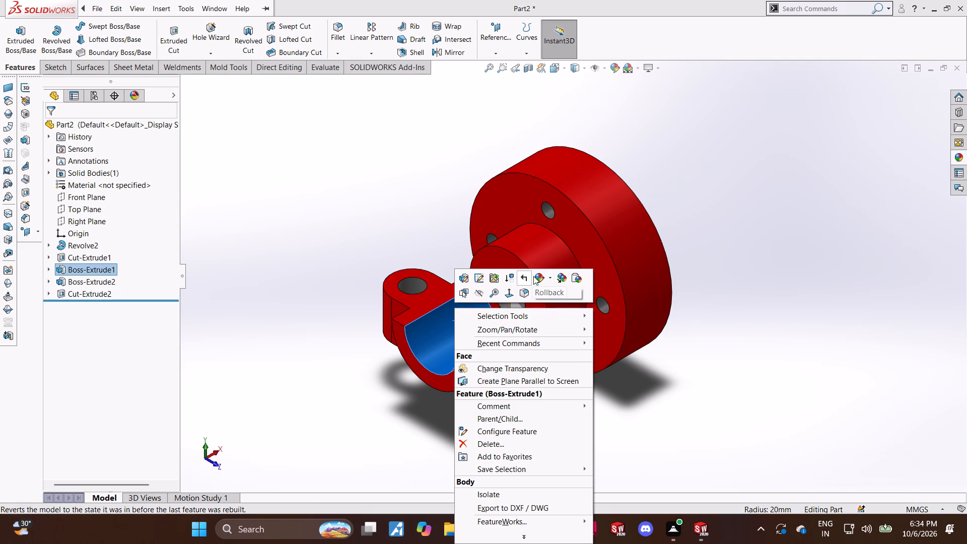
click(535, 276)
click(550, 302)
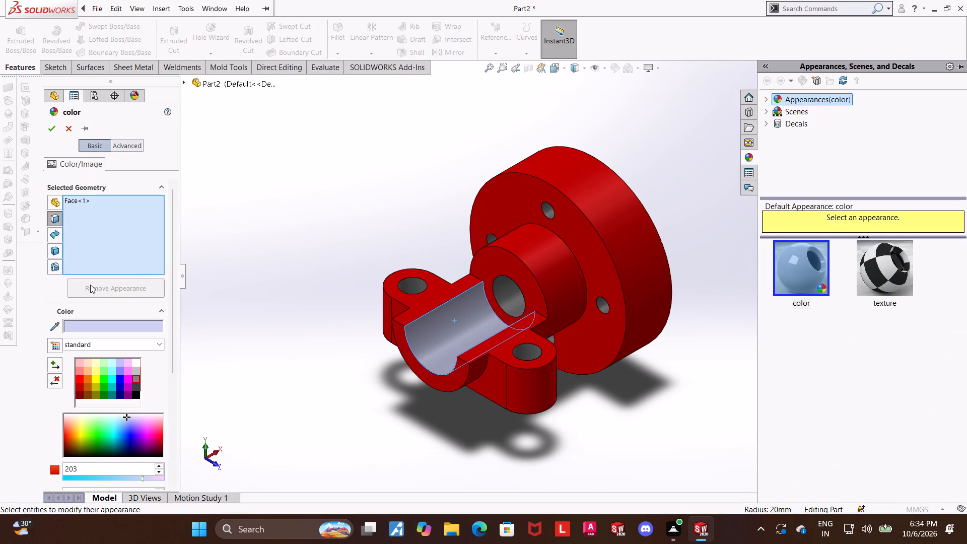
click(136, 378)
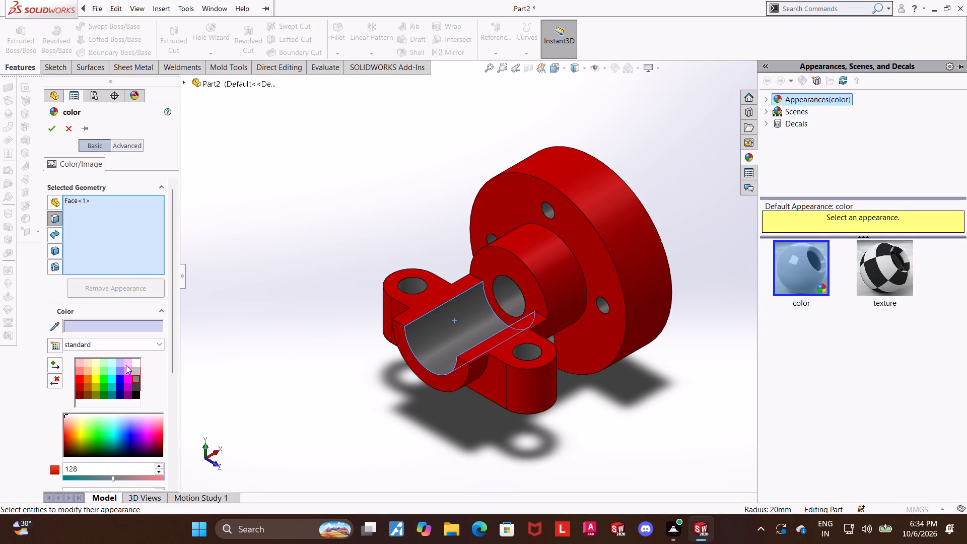
click(52, 134)
click(238, 170)
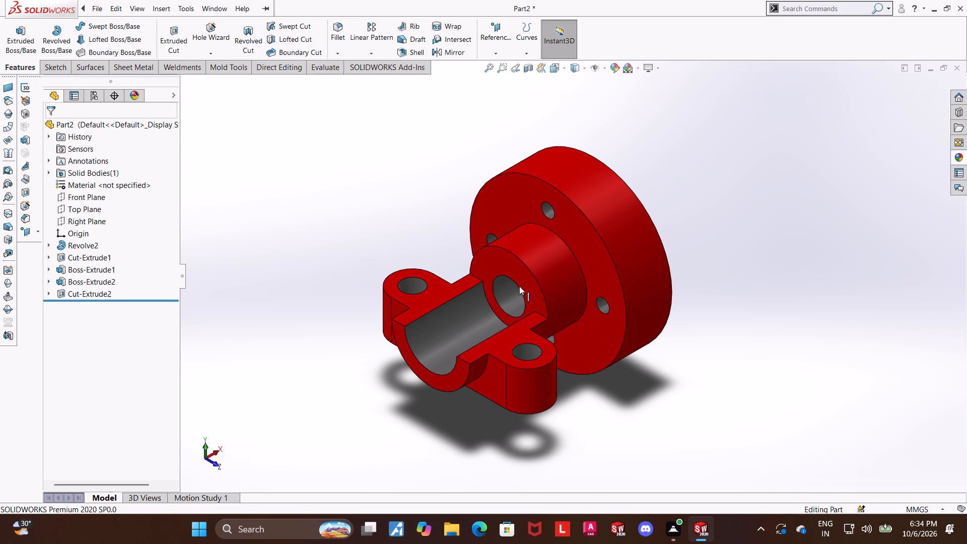
Inspect the coloured part from a lower angle and in the isometric view.
middle_drag(682, 398, 683, 367)
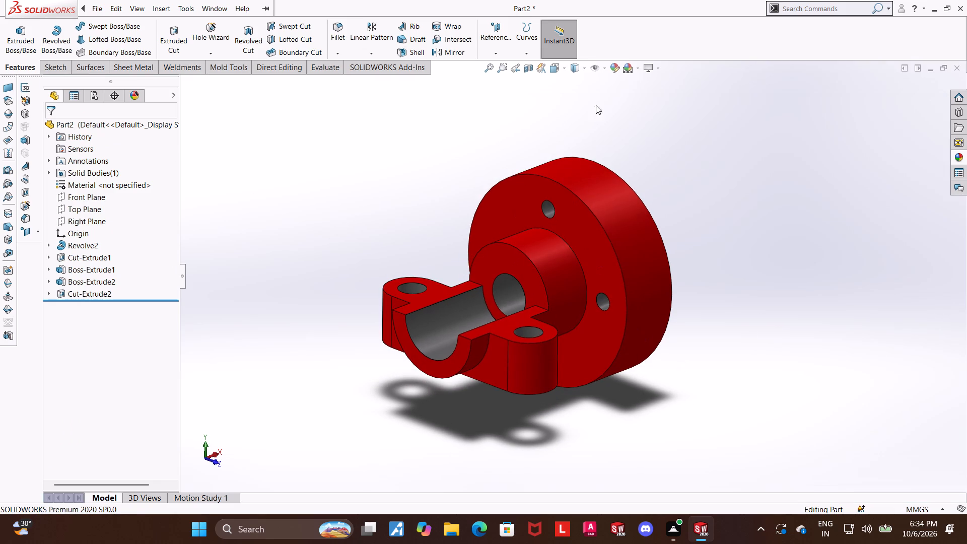
click(560, 66)
click(459, 311)
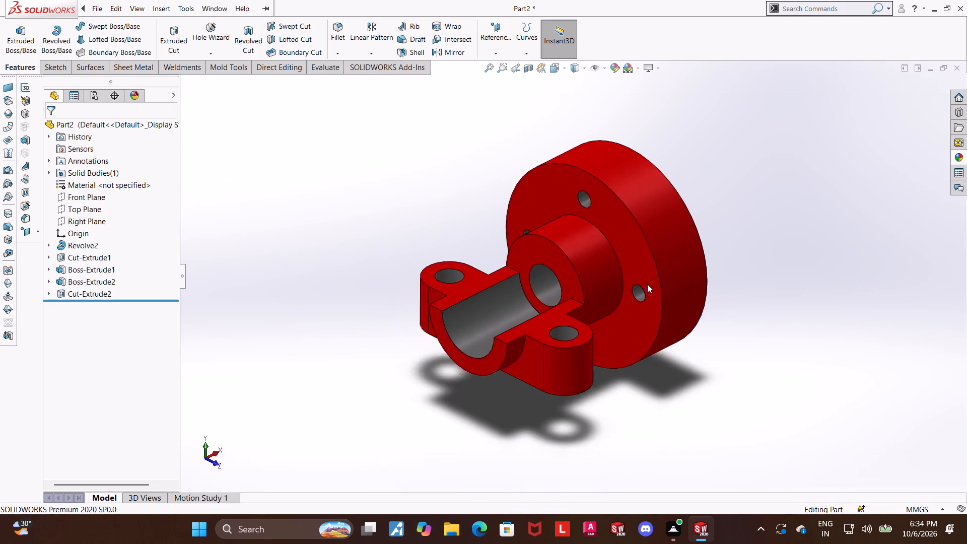
scroll(660, 260, down, 2)
scroll(652, 268, up, 1)
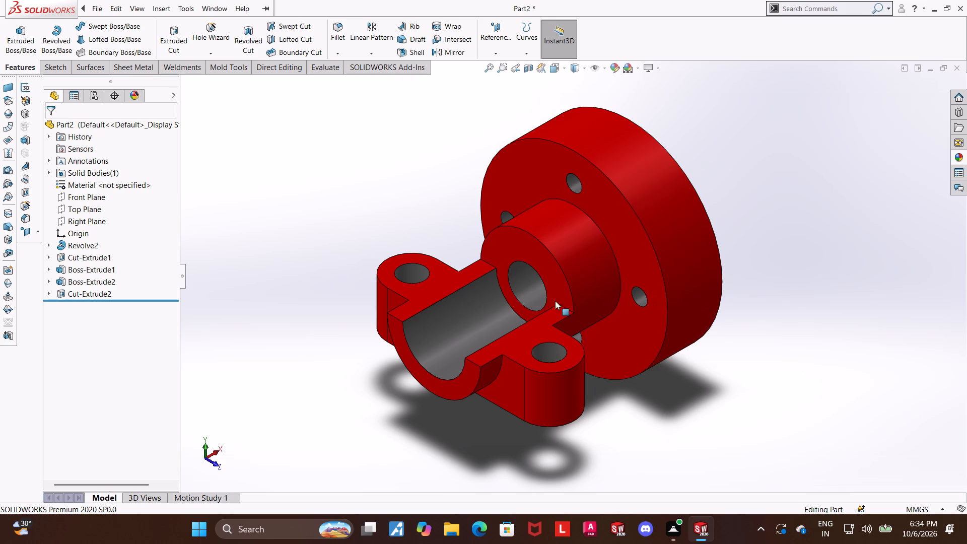
Examine the revolved body's dimensions in the front view via its bore face, shifting the R12.50 dimension, and via its profile sketch, Sketch2.
click(517, 292)
middle_drag(802, 325, 732, 254)
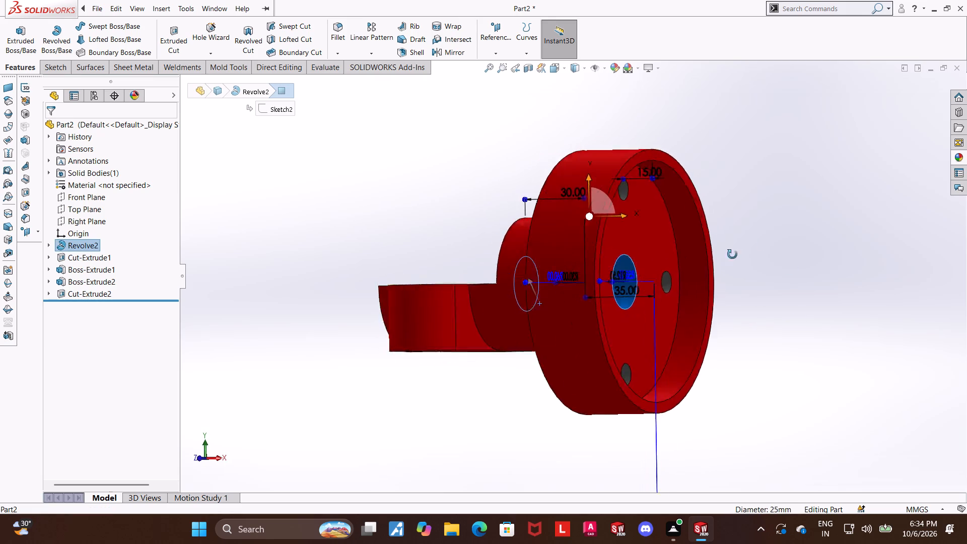
middle_drag(732, 254, 755, 253)
click(555, 66)
click(514, 347)
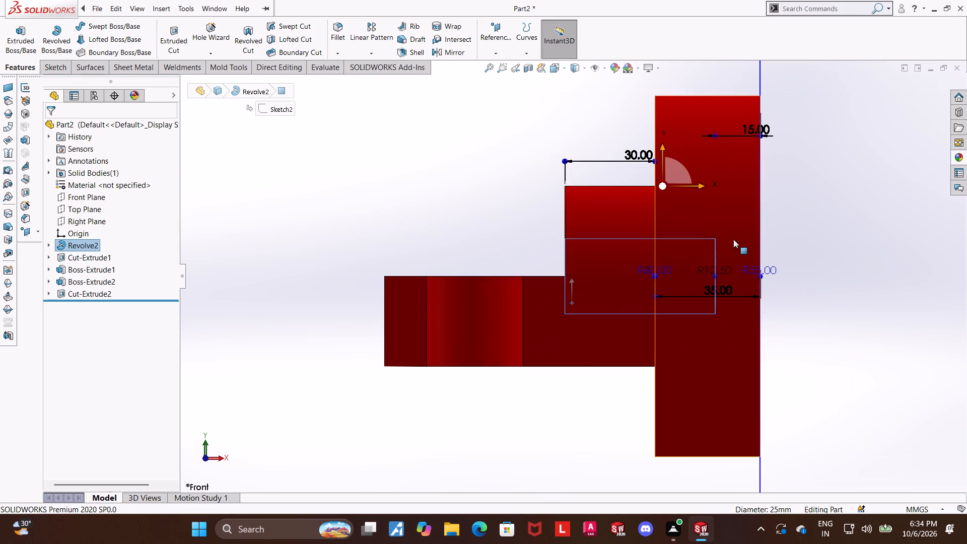
scroll(795, 249, down, 1)
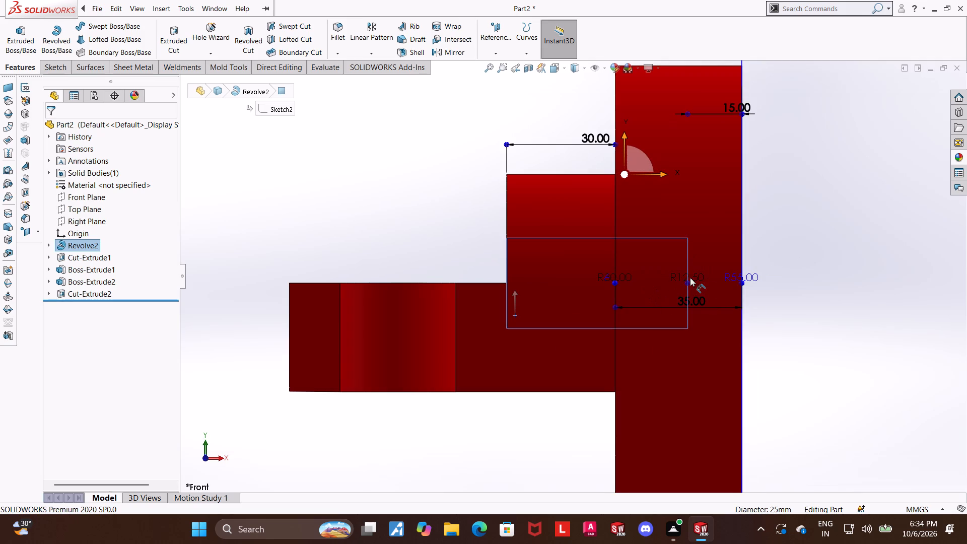
drag(690, 278, 577, 275)
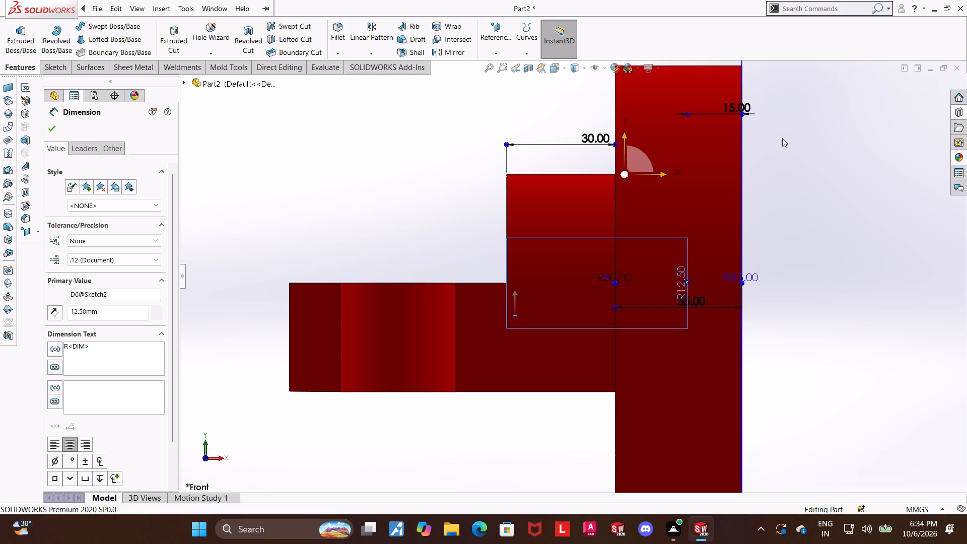
scroll(768, 130, up, 1)
scroll(696, 142, up, 4)
scroll(649, 176, down, 2)
scroll(584, 252, down, 5)
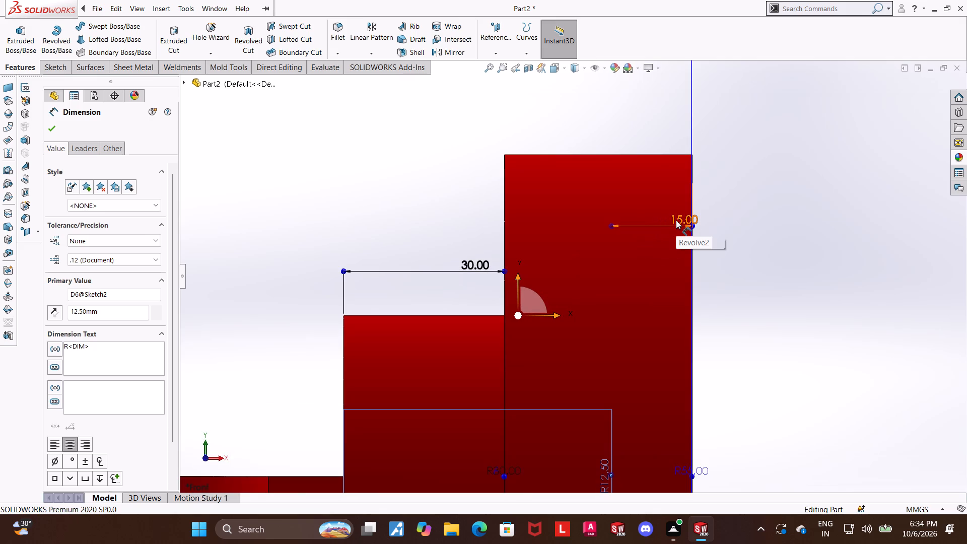
scroll(711, 305, up, 3)
scroll(655, 228, up, 2)
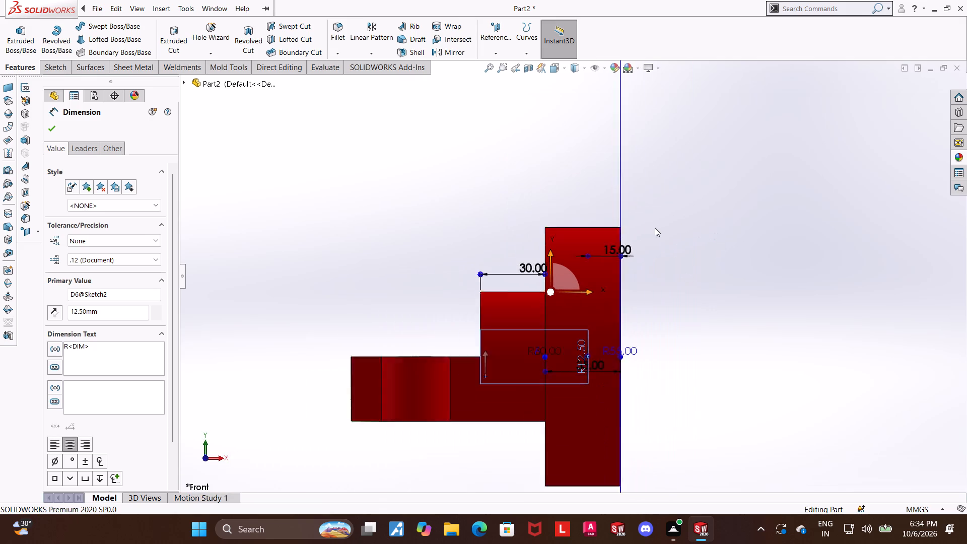
scroll(655, 228, up, 14)
scroll(597, 263, down, 2)
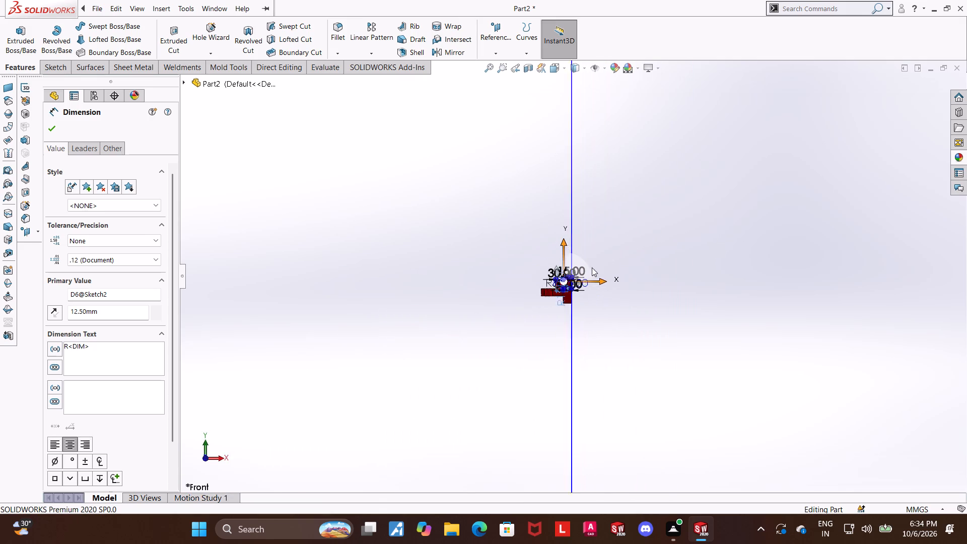
scroll(592, 267, down, 2)
scroll(547, 319, down, 4)
scroll(555, 270, down, 6)
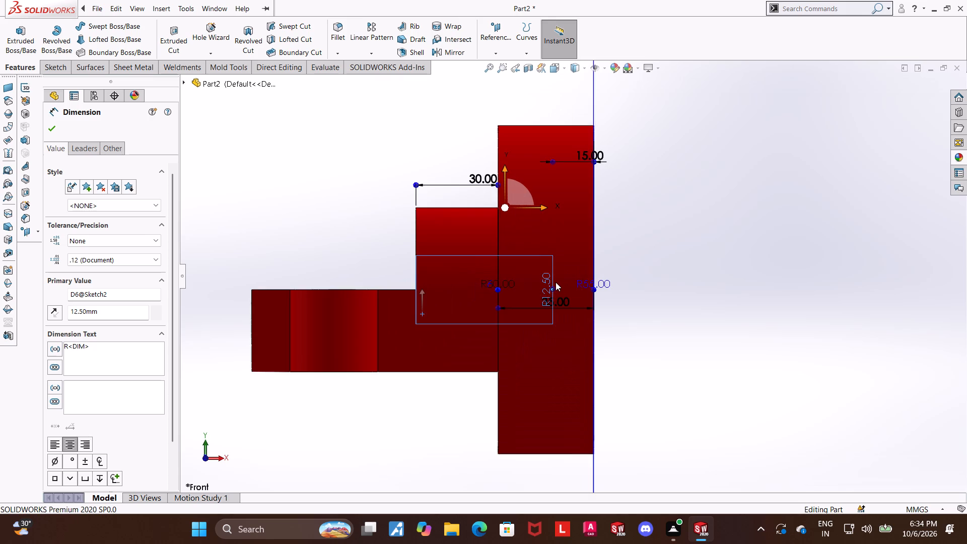
scroll(556, 282, down, 3)
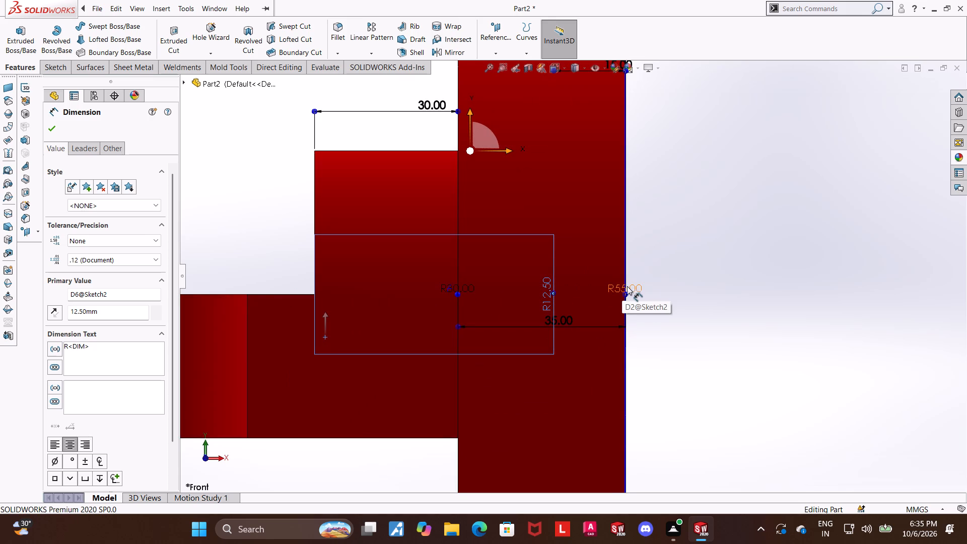
scroll(703, 295, up, 4)
scroll(612, 235, up, 6)
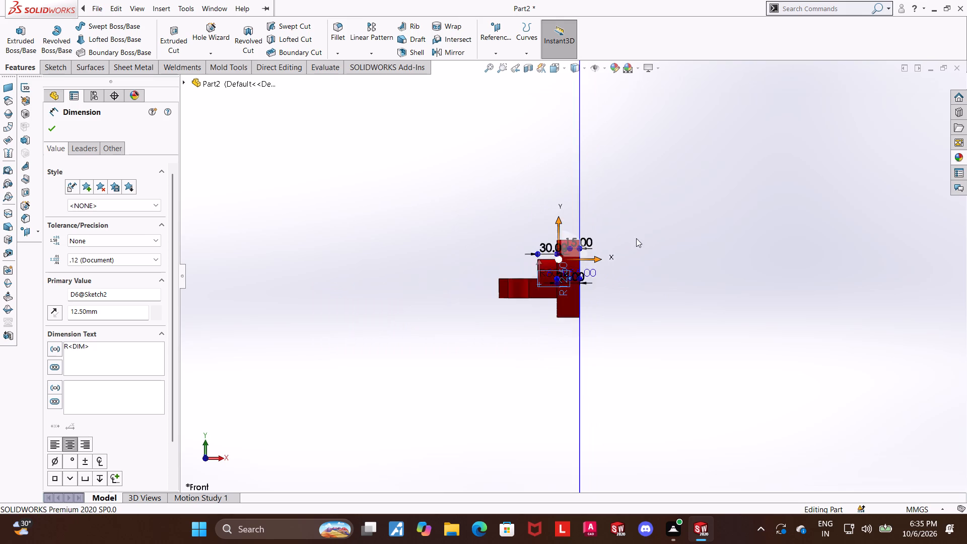
scroll(636, 238, up, 7)
scroll(632, 242, down, 6)
click(631, 243)
scroll(429, 377, down, 4)
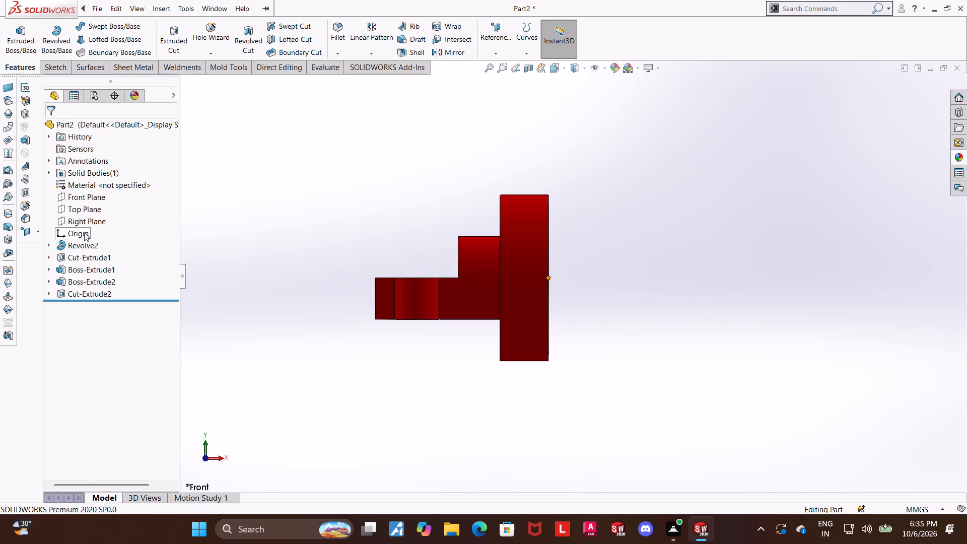
click(54, 245)
click(68, 256)
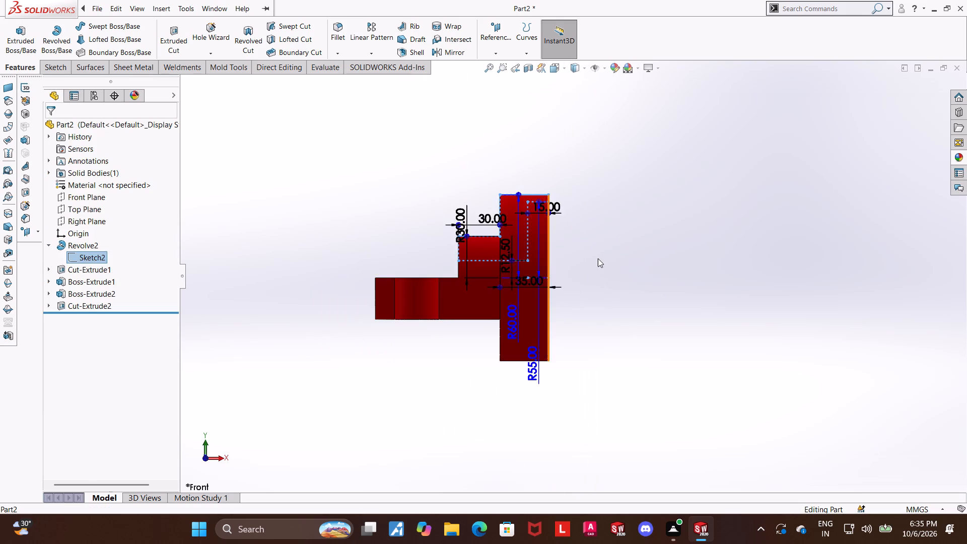
scroll(598, 258, down, 2)
scroll(483, 276, down, 1)
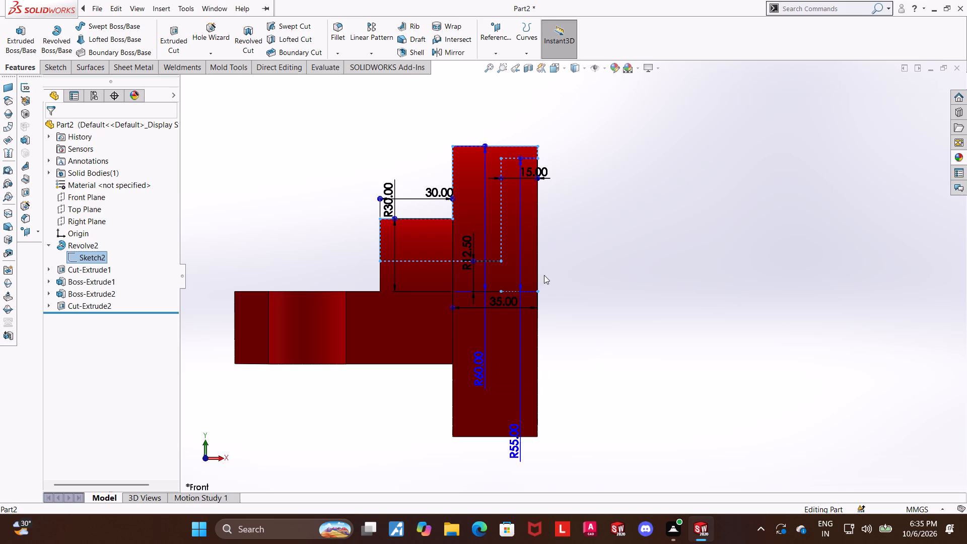
Examine the Sketch2 profile dimensions against the flange's outer rim and recessed face from several angles, and clear the sketch selection.
scroll(568, 269, down, 1)
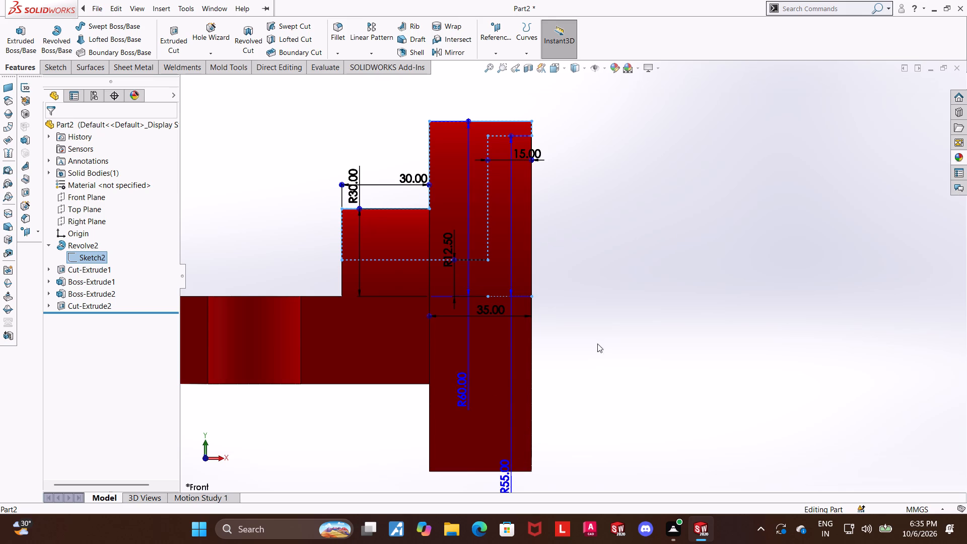
middle_drag(710, 225, 712, 229)
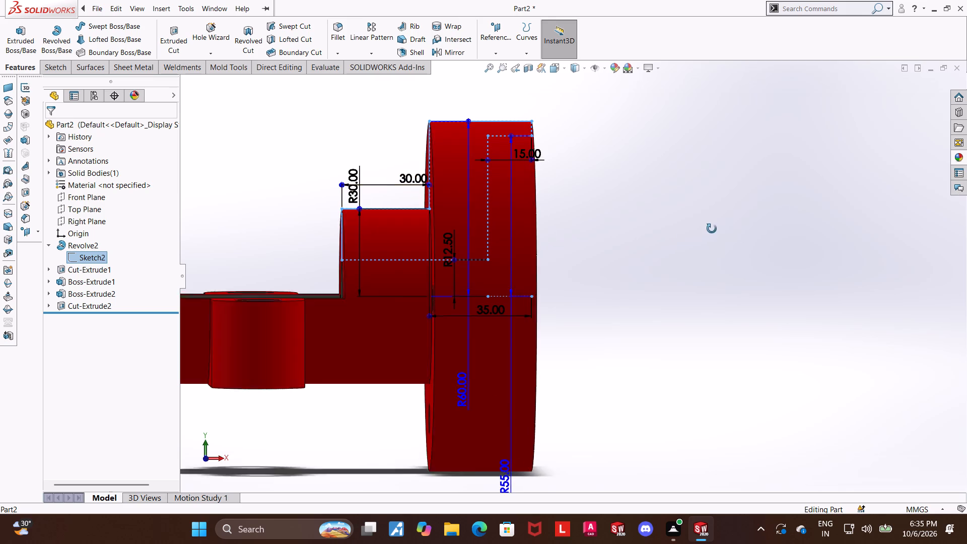
middle_drag(712, 229, 728, 236)
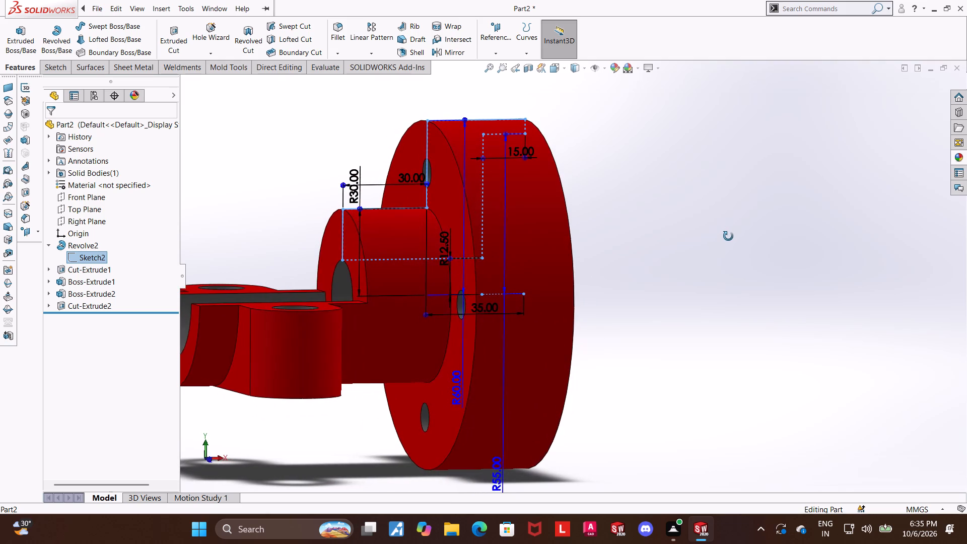
middle_drag(728, 236, 683, 263)
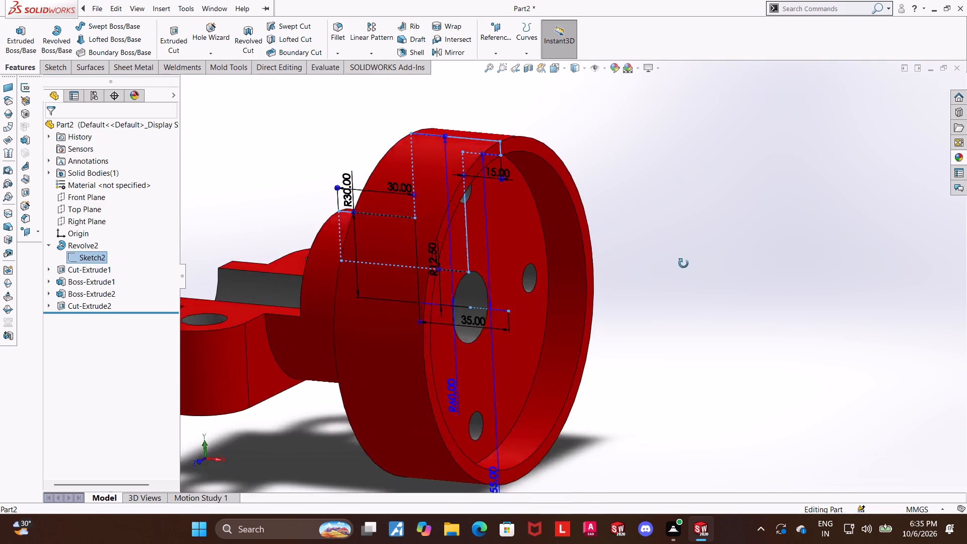
middle_drag(683, 263, 754, 255)
click(750, 254)
scroll(701, 253, up, 3)
middle_drag(594, 249, 597, 273)
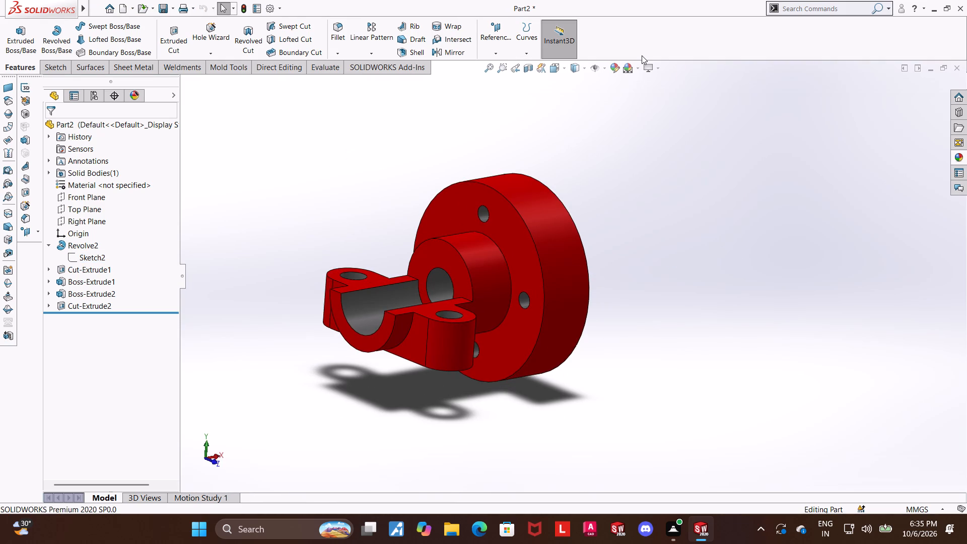
View the whole part from the isometric corner facing the half-ring channel, side lugs and bored boss, using the view selector cube.
key(ctrl+7)
click(555, 66)
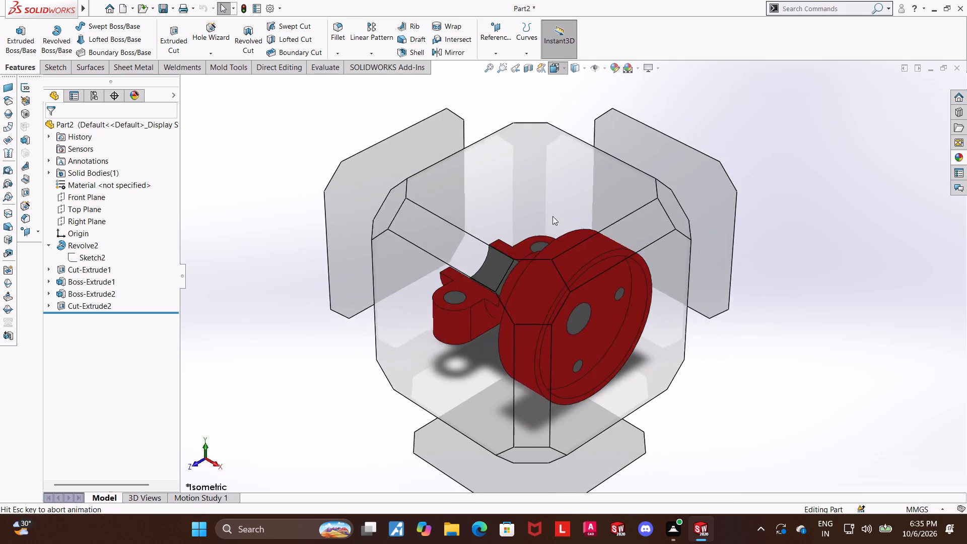
middle_drag(566, 267, 618, 175)
middle_drag(604, 249, 646, 341)
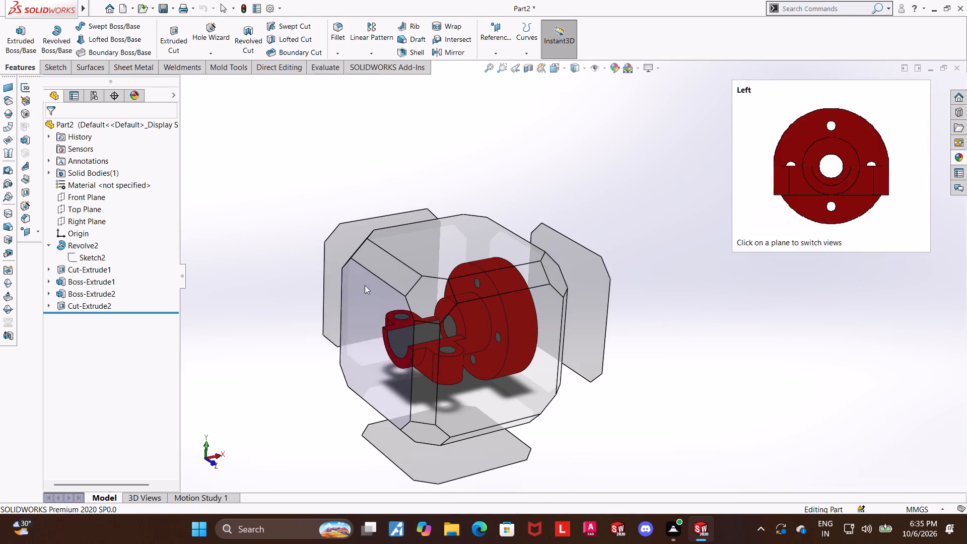
click(436, 300)
scroll(702, 239, down, 1)
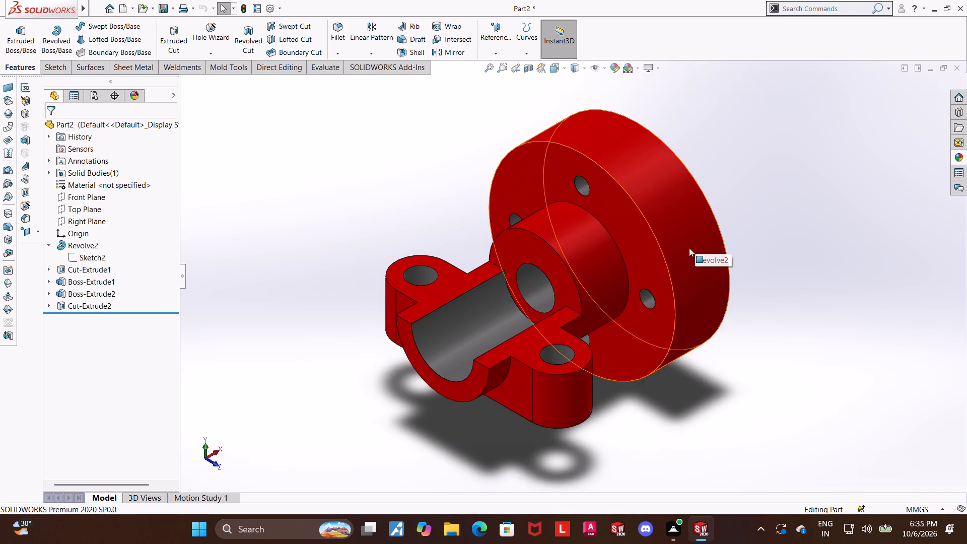
scroll(689, 246, down, 1)
click(778, 230)
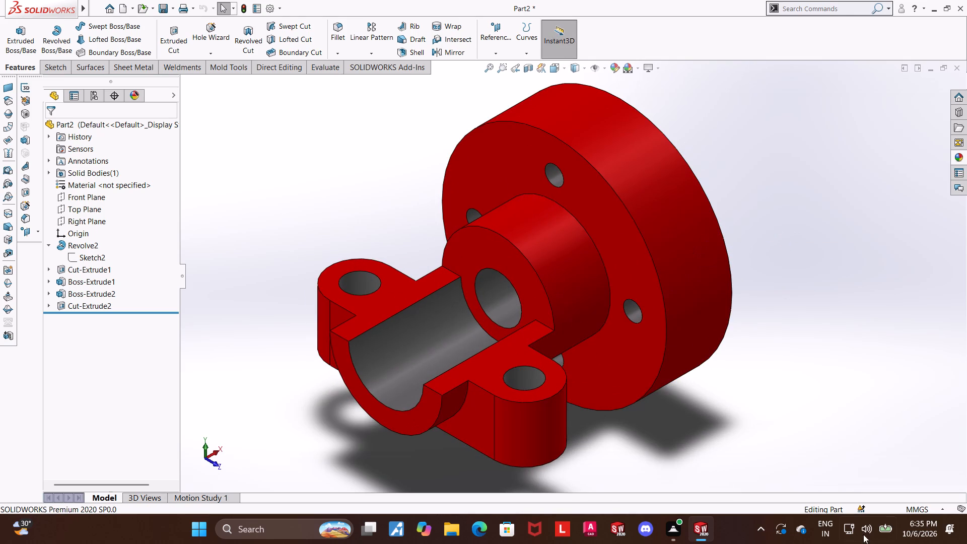
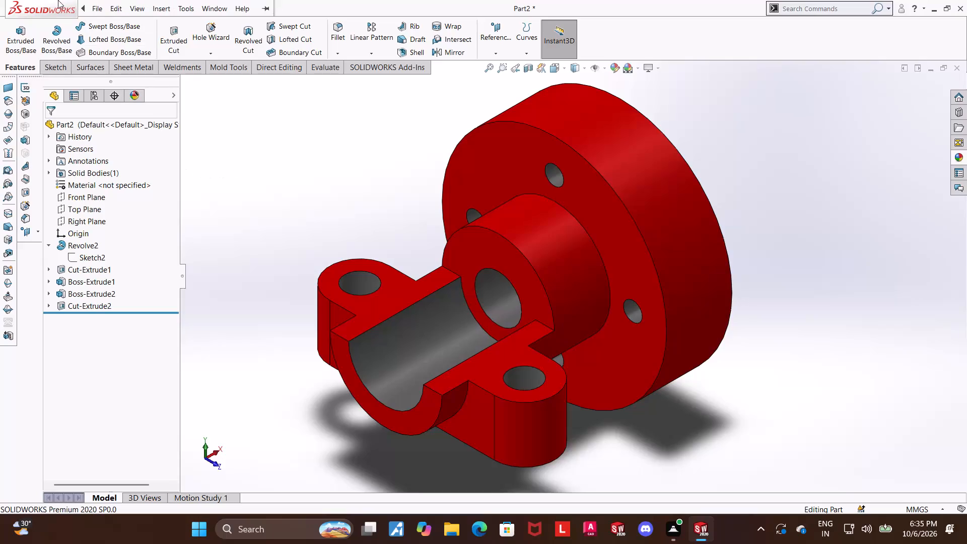
Save the part as "flanged split journal bearing support" in SOLIDWORKS Part format in the Downloads folder.
click(126, 134)
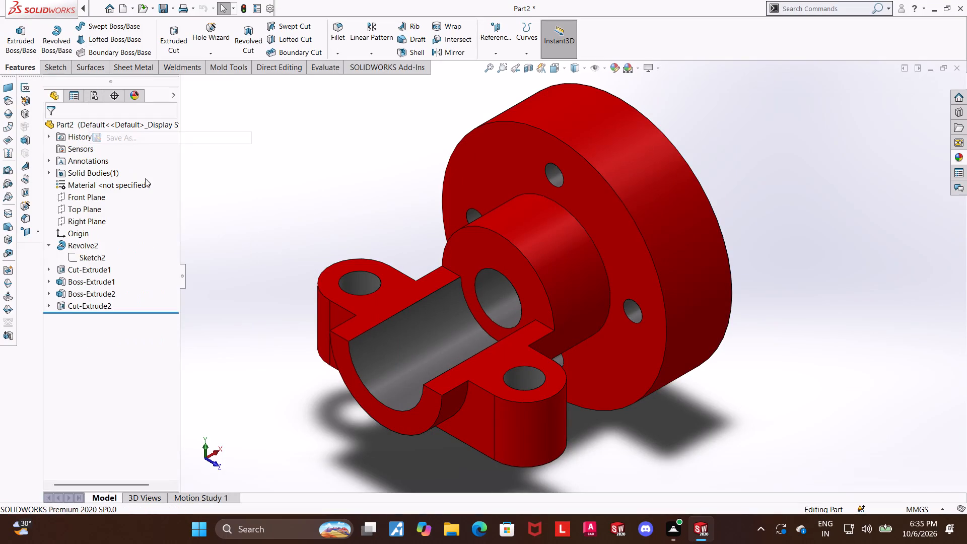
text(flanged split jpu)
key(BackSpace)
key(BackSpace)
text(ournal bearing support)
key(space)
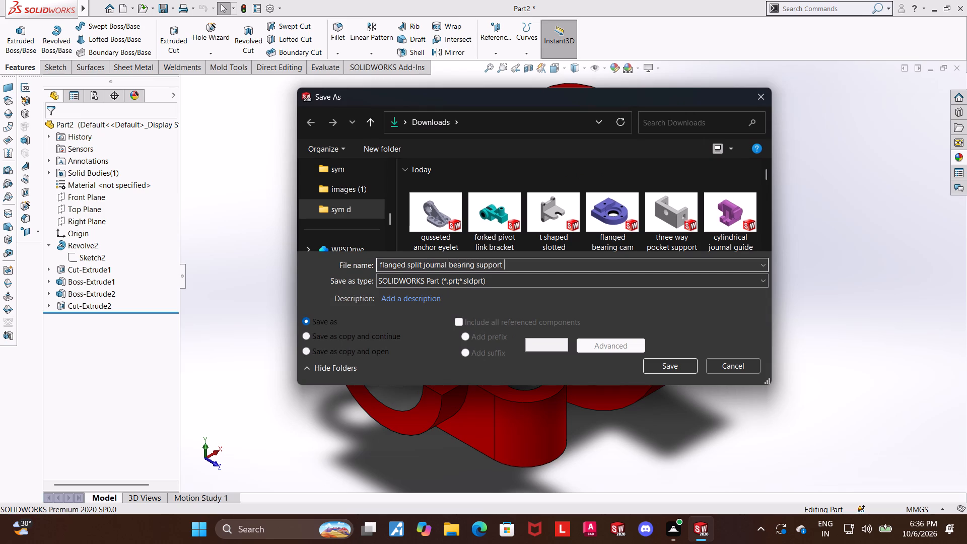
click(680, 360)
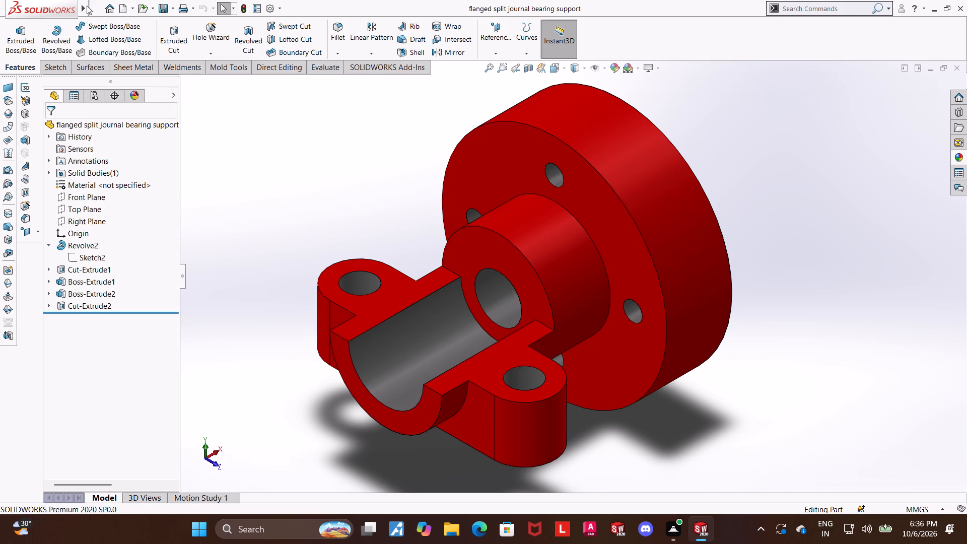
Save a copy of the part in Adobe Portable Document Format (*.pdf) under the same name in Downloads.
click(124, 135)
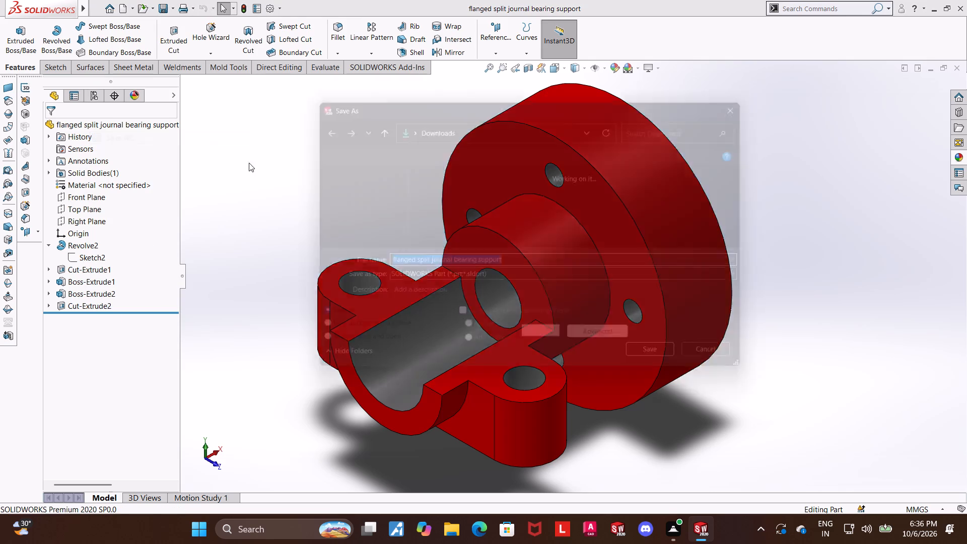
click(402, 279)
click(467, 76)
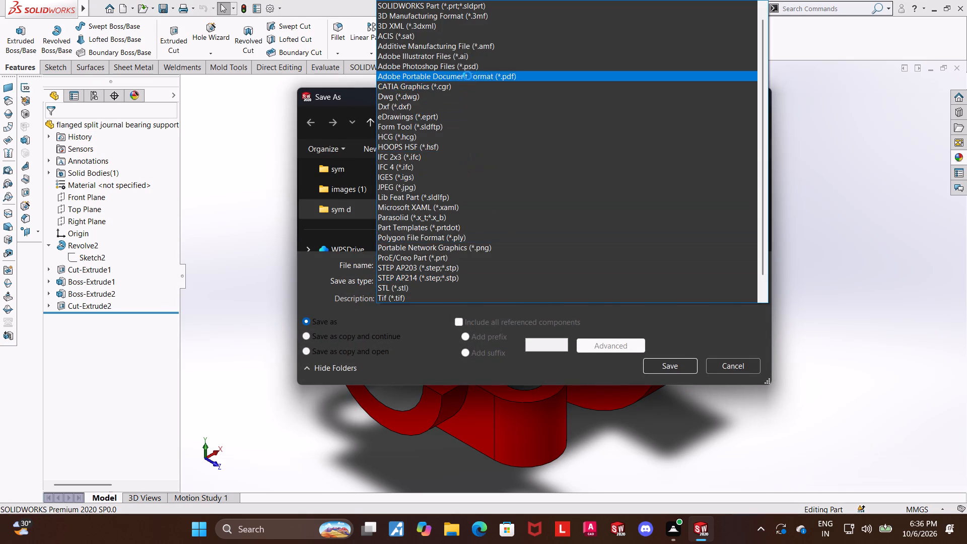
click(679, 389)
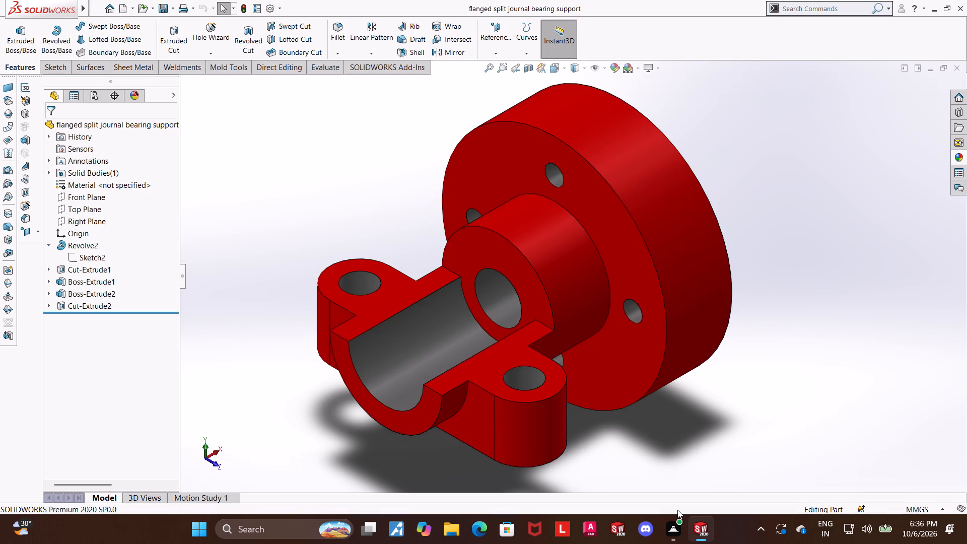